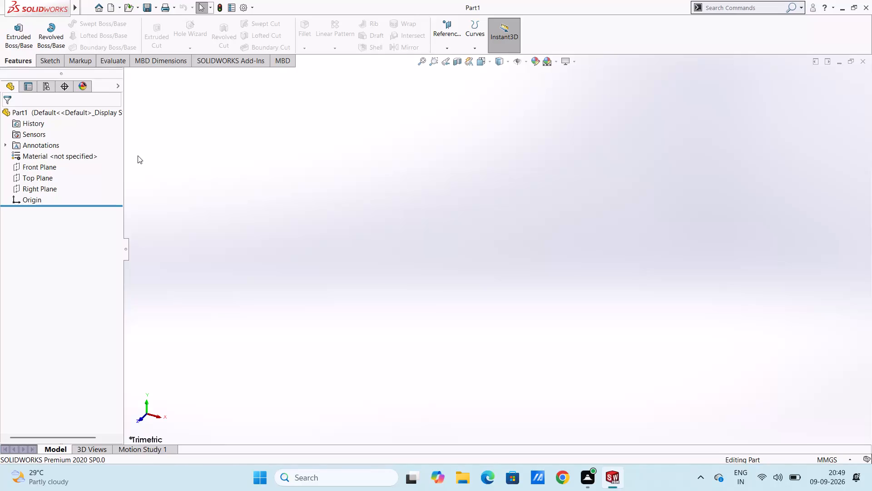
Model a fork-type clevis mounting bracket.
On the Top Plane, sketch a center rectangle from the origin, 75 mm wide and 45 mm high.
click(46, 179)
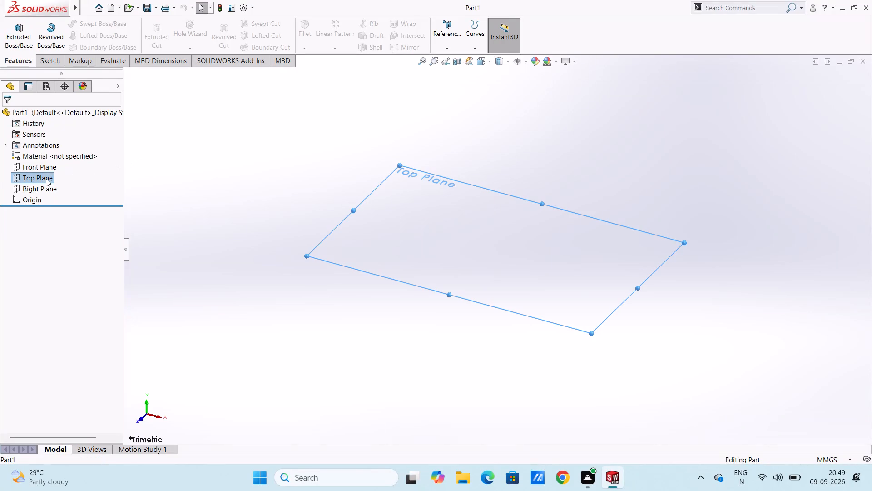
click(53, 168)
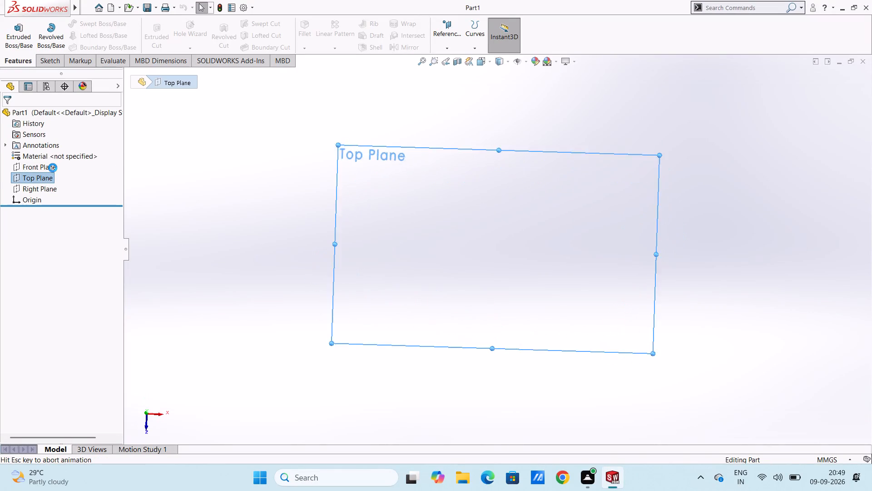
click(196, 193)
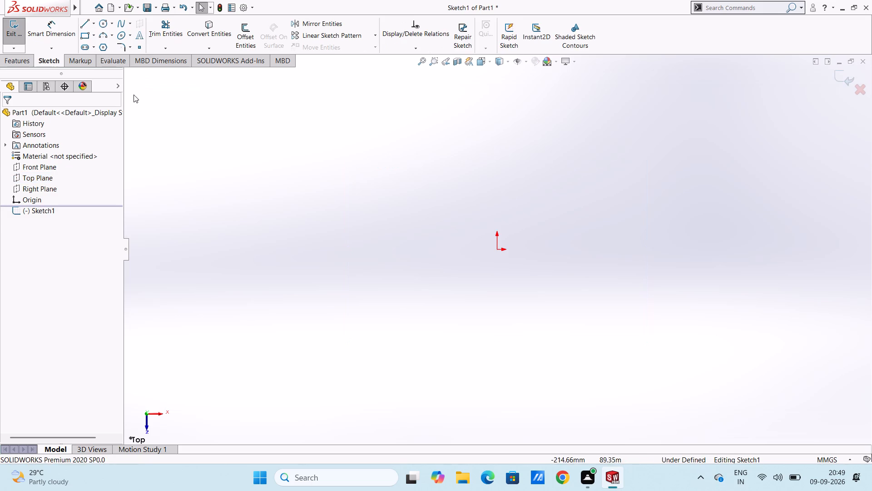
click(92, 38)
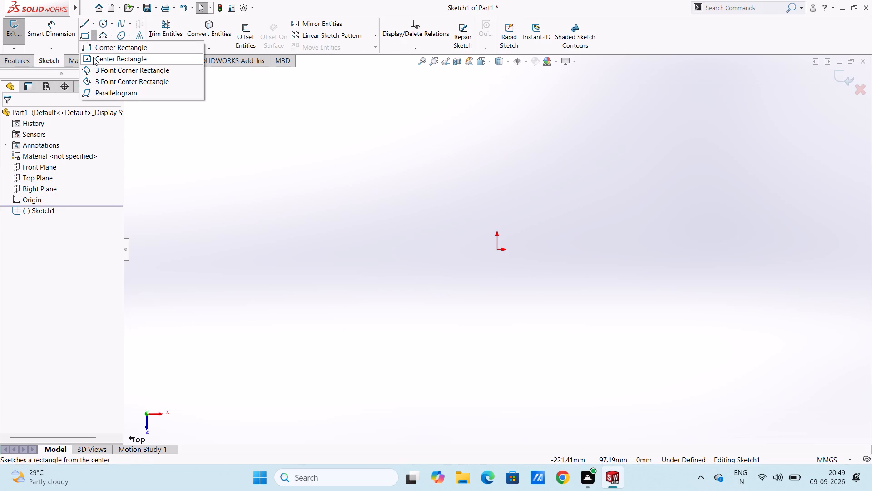
click(93, 57)
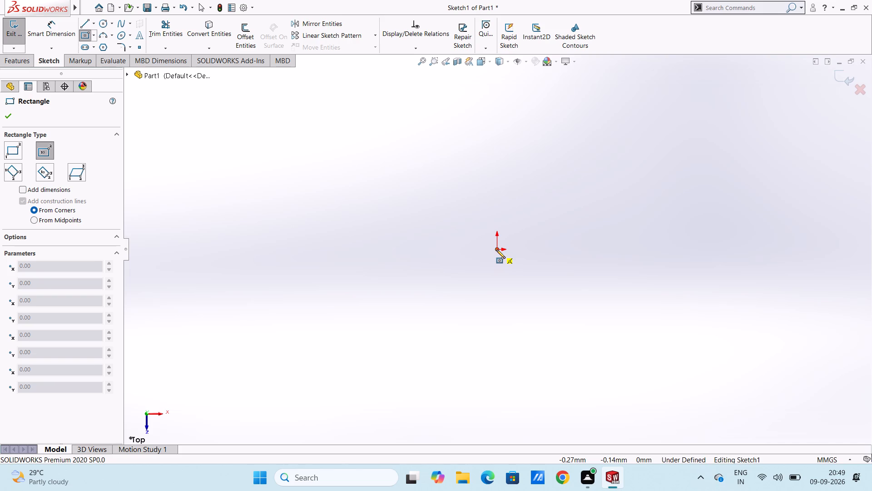
click(496, 250)
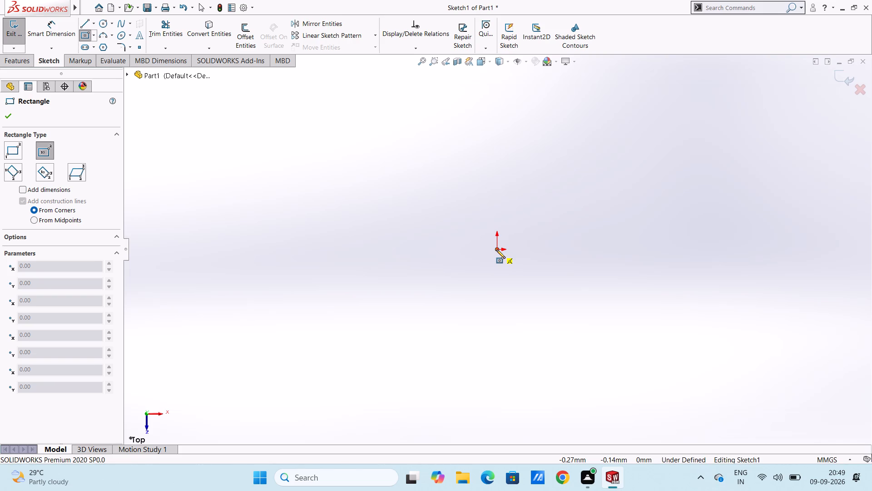
click(496, 250)
click(495, 250)
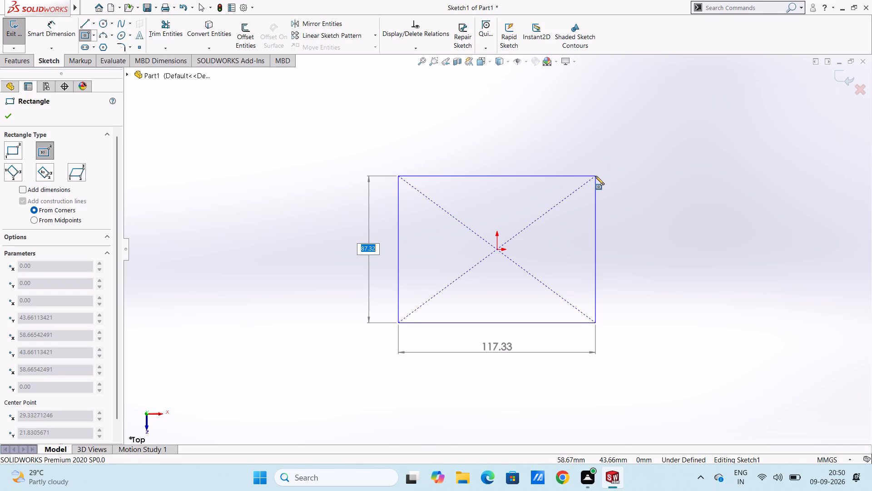
text(45)
key(Return)
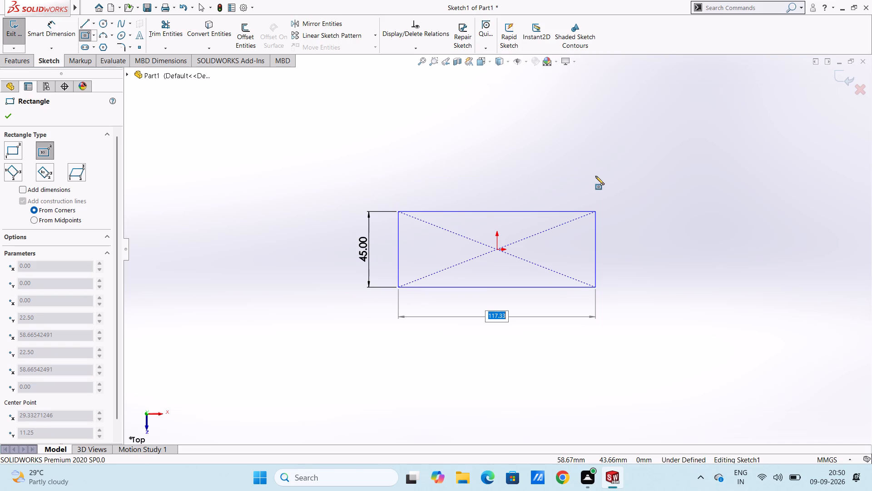
text(75)
key(Return)
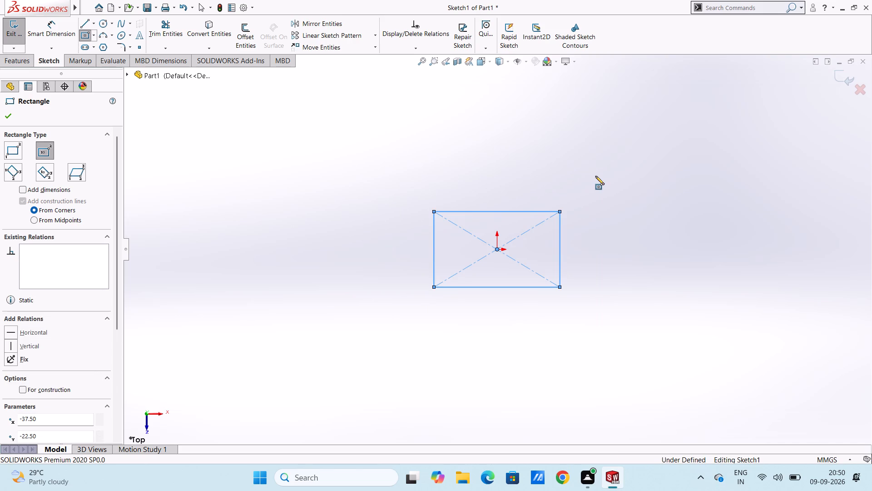
key(Escape)
key(Escape)
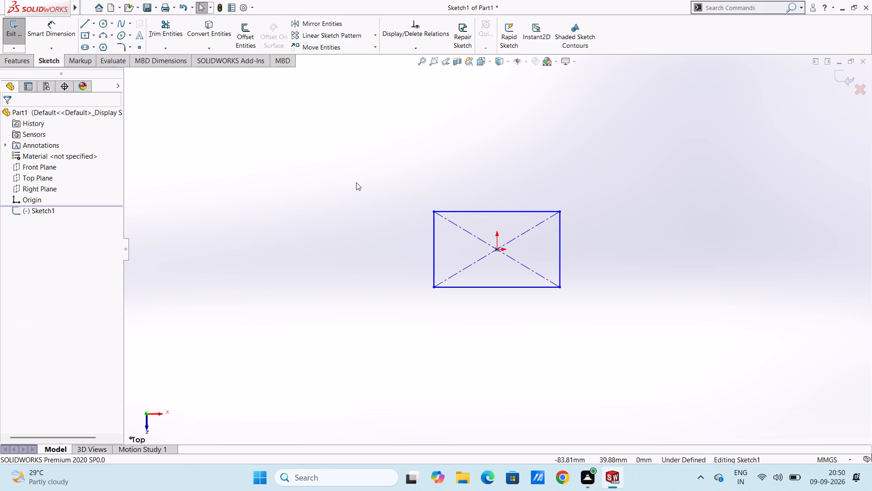
Dimension the rectangle's vertical side at 45 mm and its horizontal side at 75 mm.
click(36, 27)
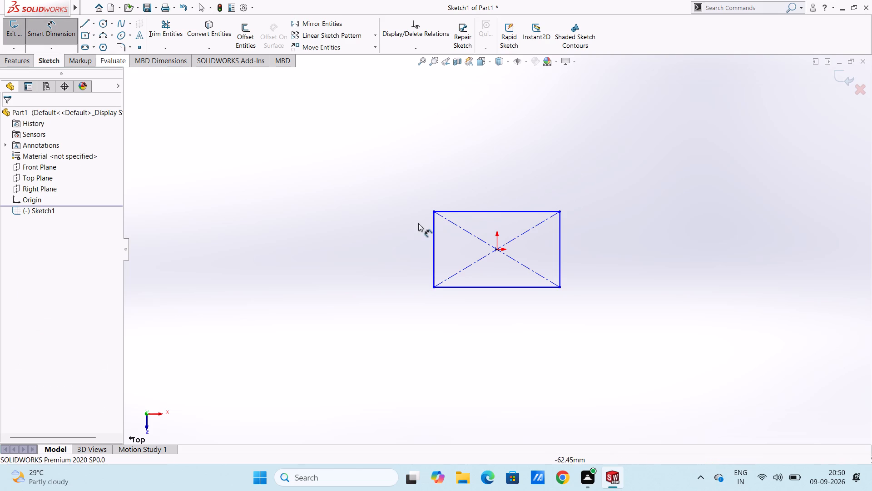
click(434, 243)
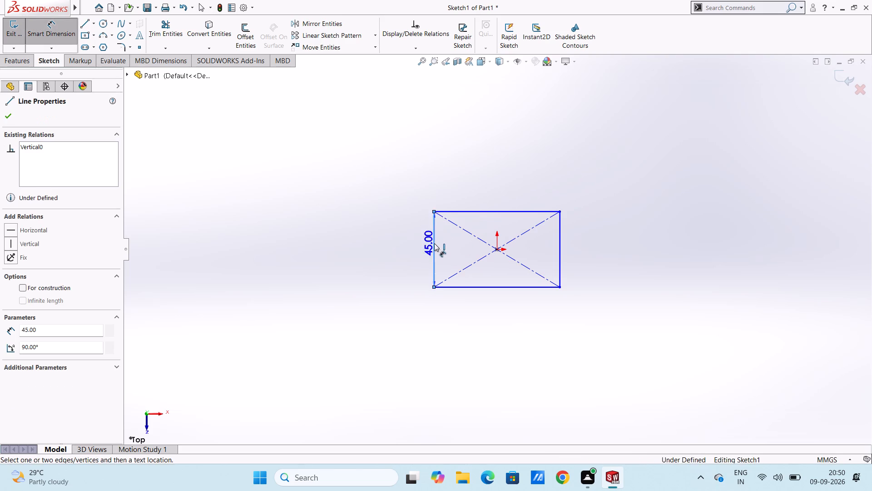
click(300, 254)
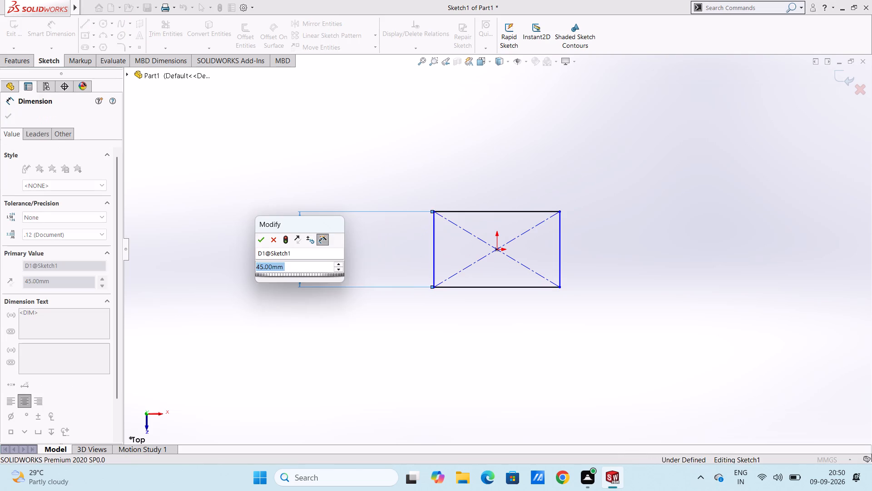
key(Return)
click(323, 263)
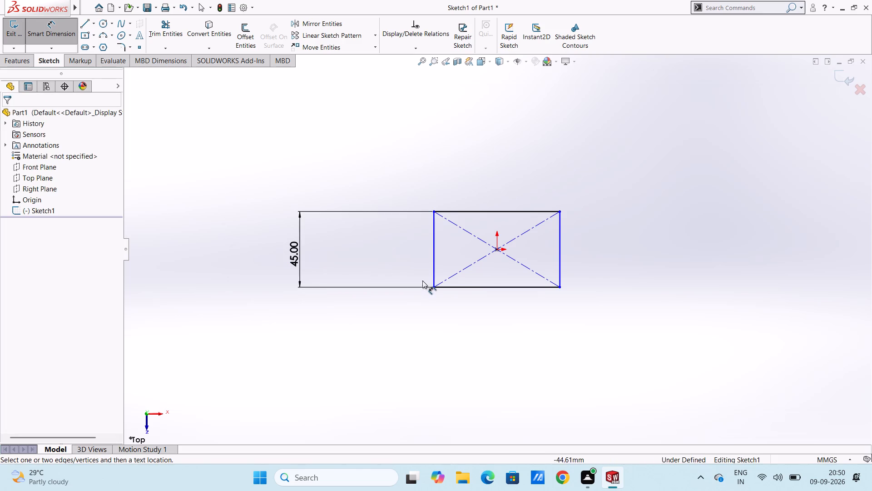
click(451, 287)
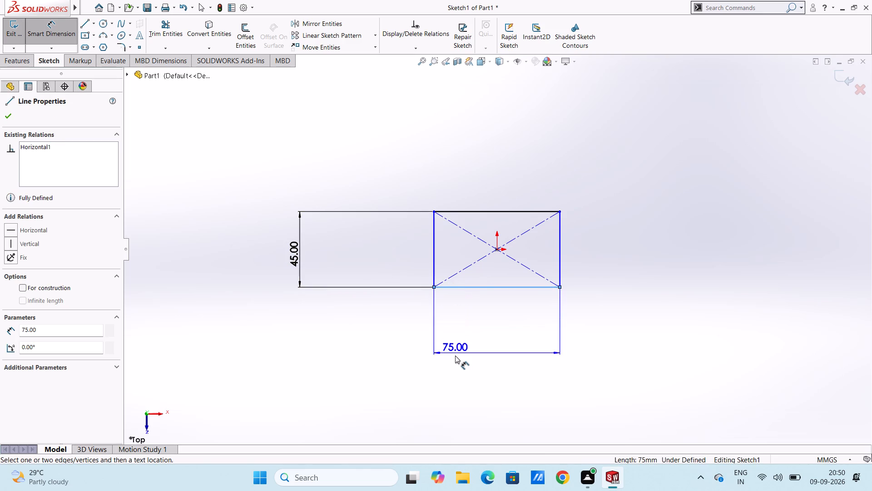
click(455, 358)
key(Return)
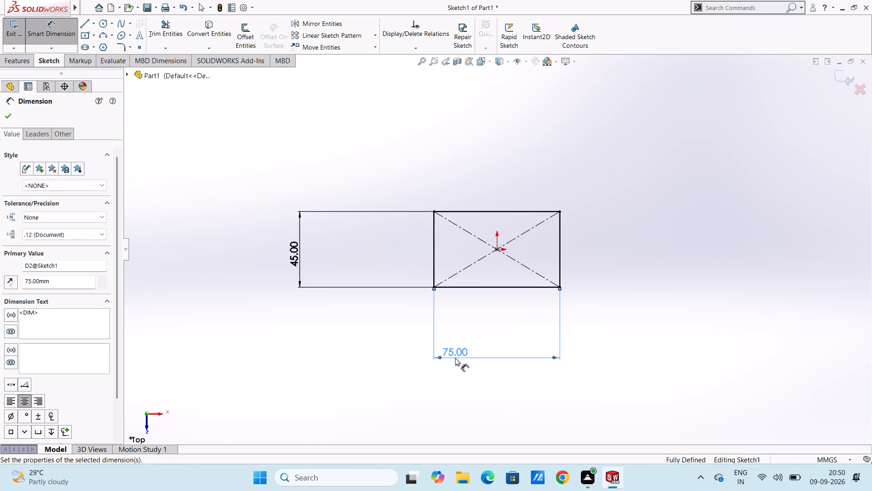
click(529, 311)
key(Escape)
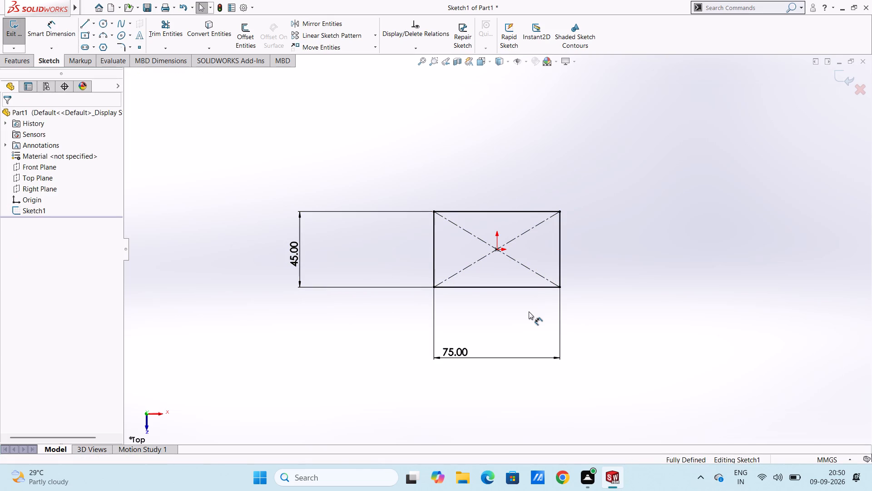
Extrude the rectangle as a 10 mm blind boss.
click(18, 64)
click(20, 30)
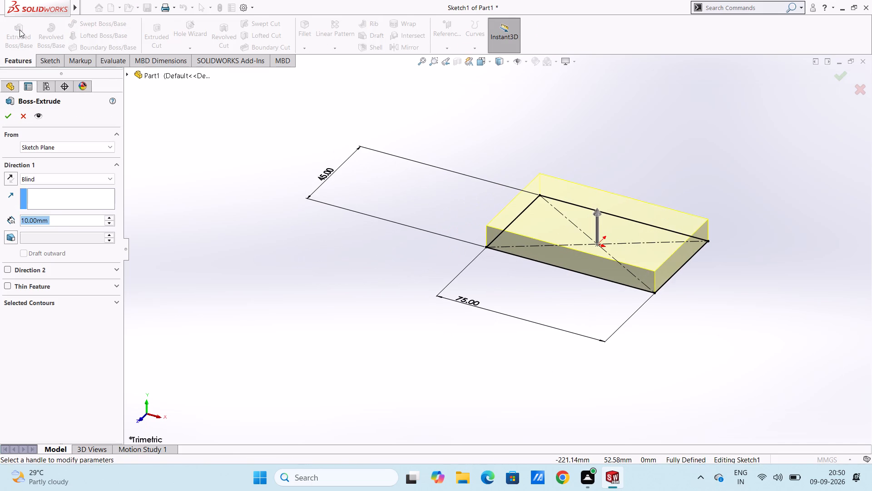
click(9, 120)
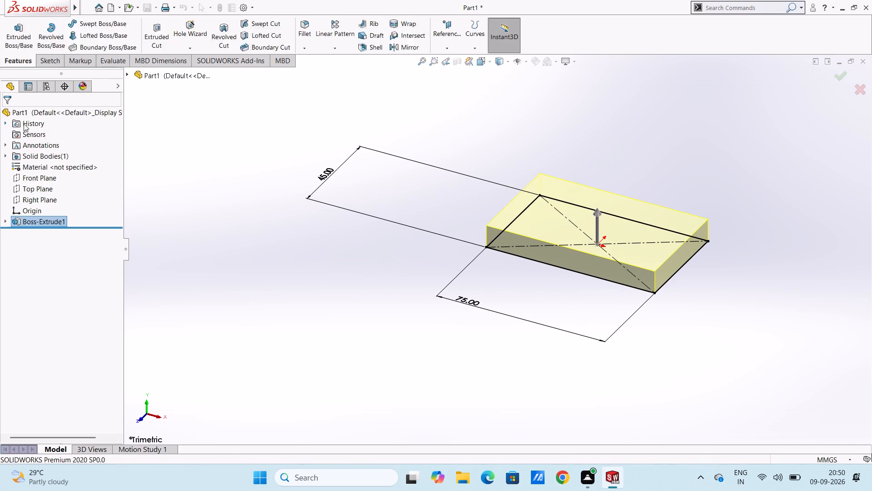
click(183, 175)
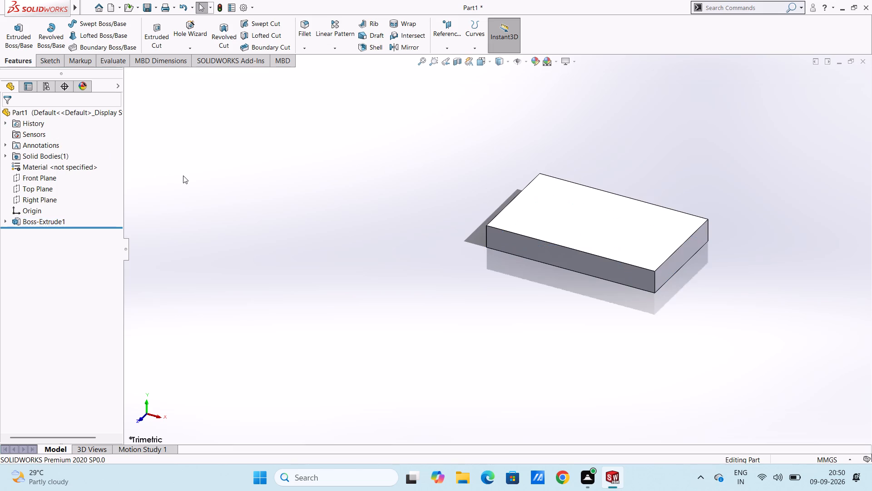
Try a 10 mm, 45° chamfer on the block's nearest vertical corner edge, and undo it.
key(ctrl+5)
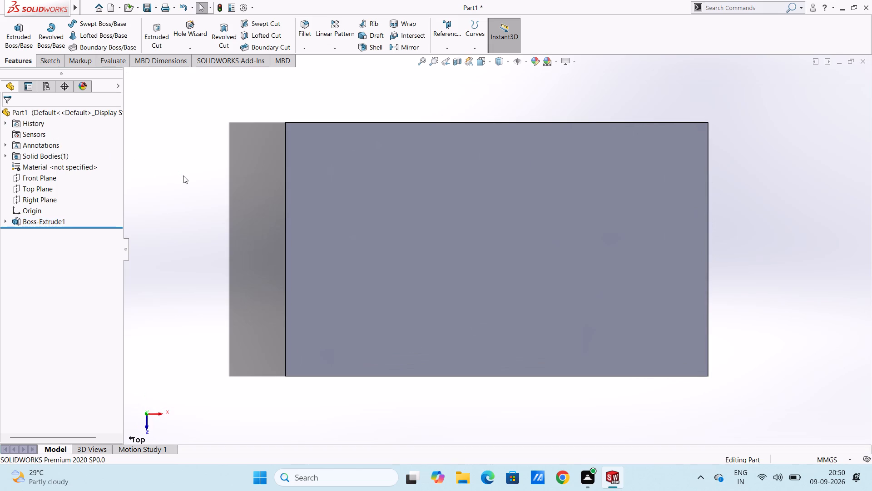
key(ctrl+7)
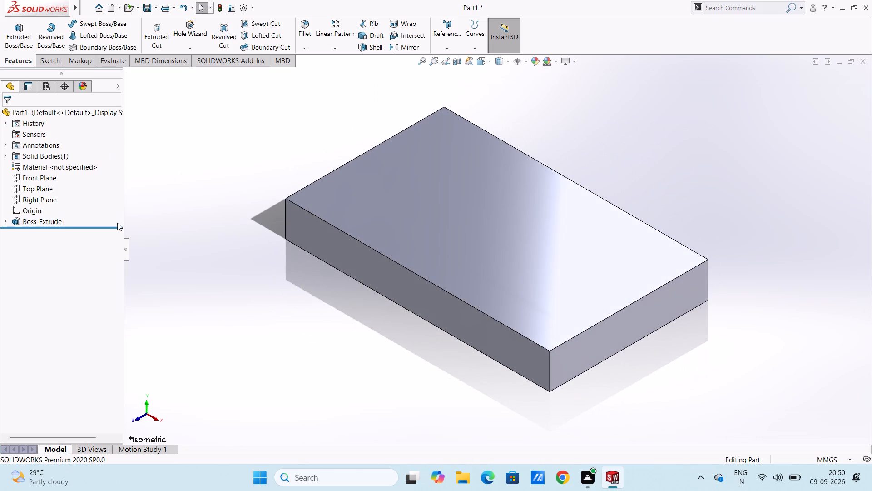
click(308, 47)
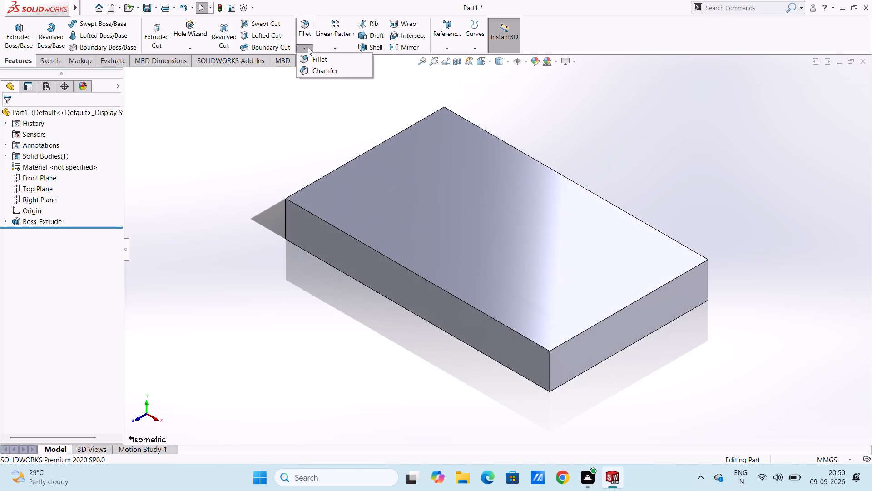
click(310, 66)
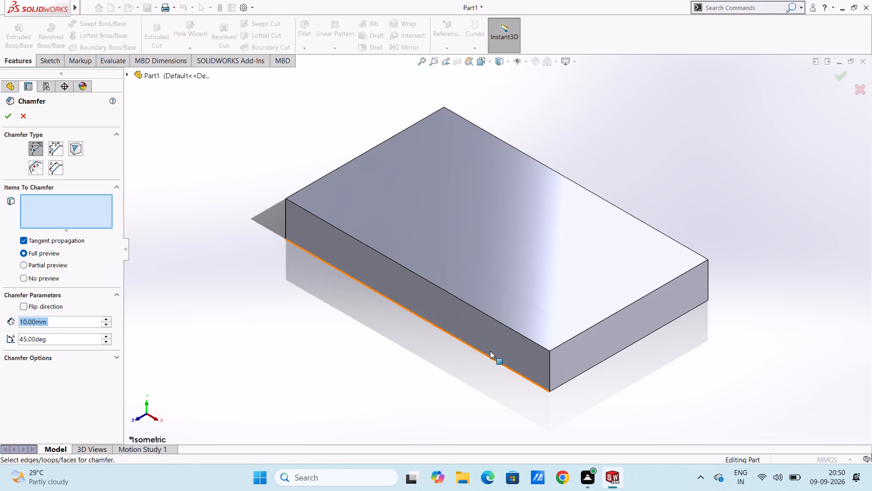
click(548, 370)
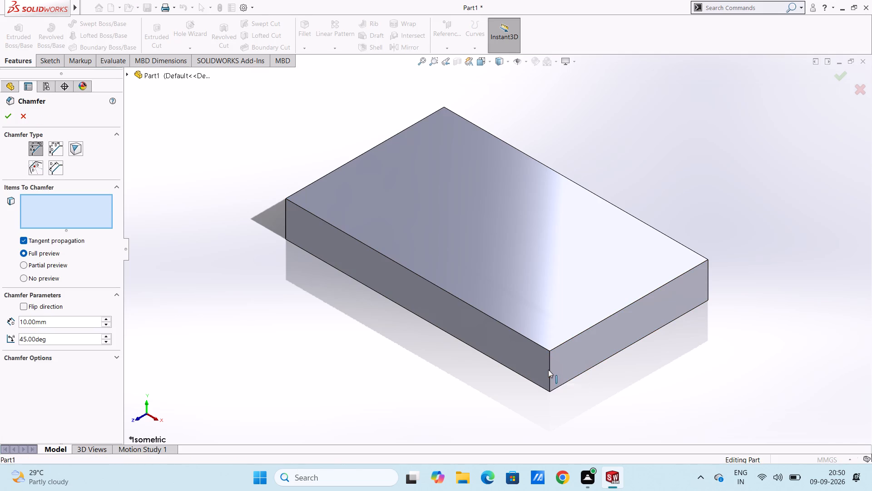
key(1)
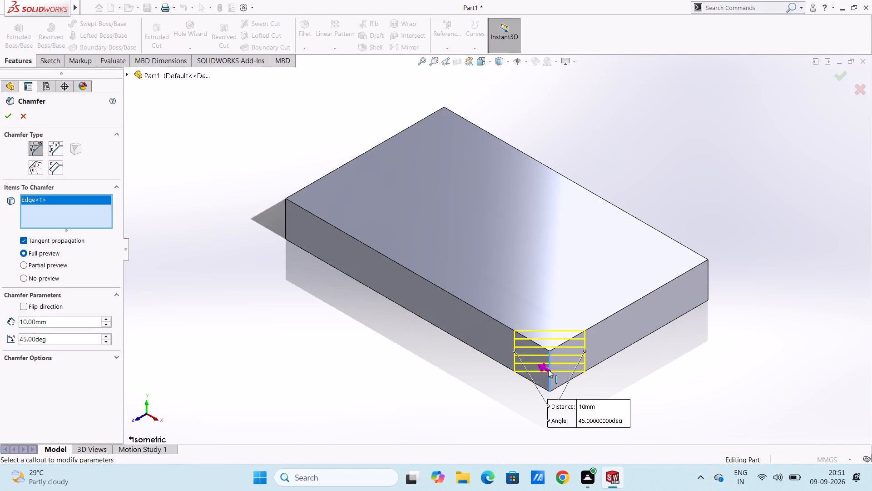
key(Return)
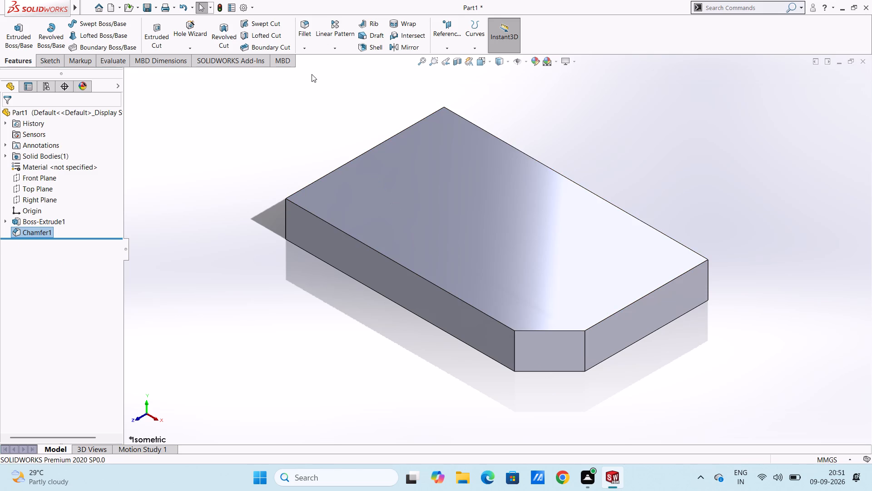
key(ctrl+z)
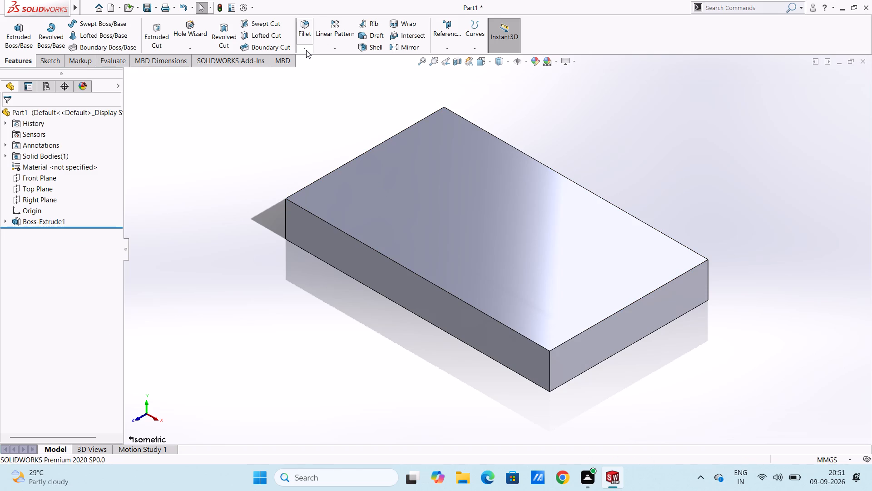
Chamfer the block's nearest vertical corner edge with a 2 mm distance at 45°.
click(306, 47)
click(311, 73)
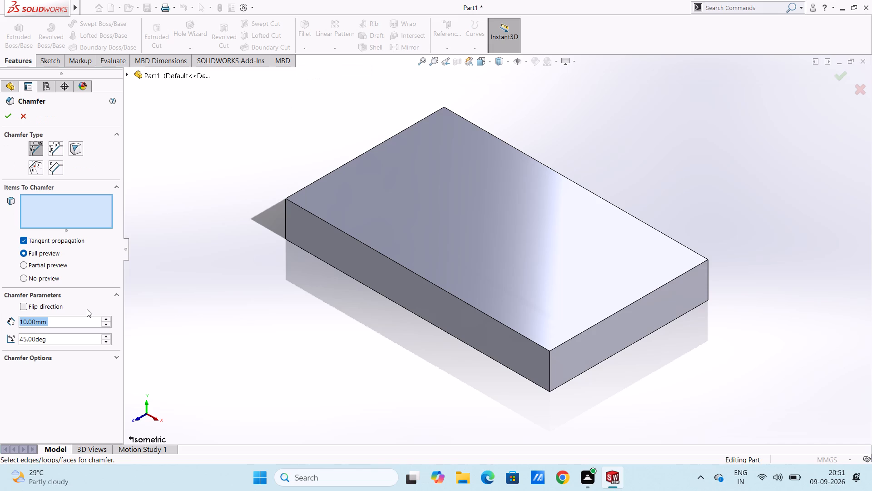
key(1)
key(Return)
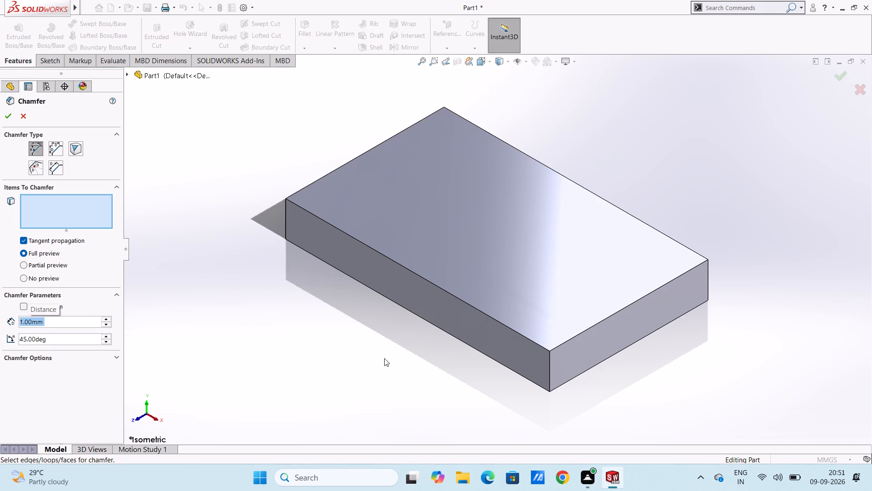
click(549, 370)
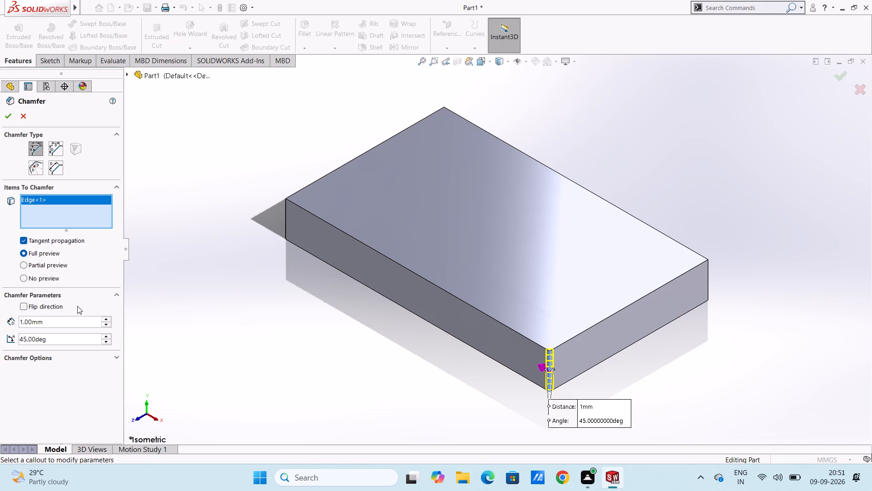
double_click(57, 319)
key(2)
key(Return)
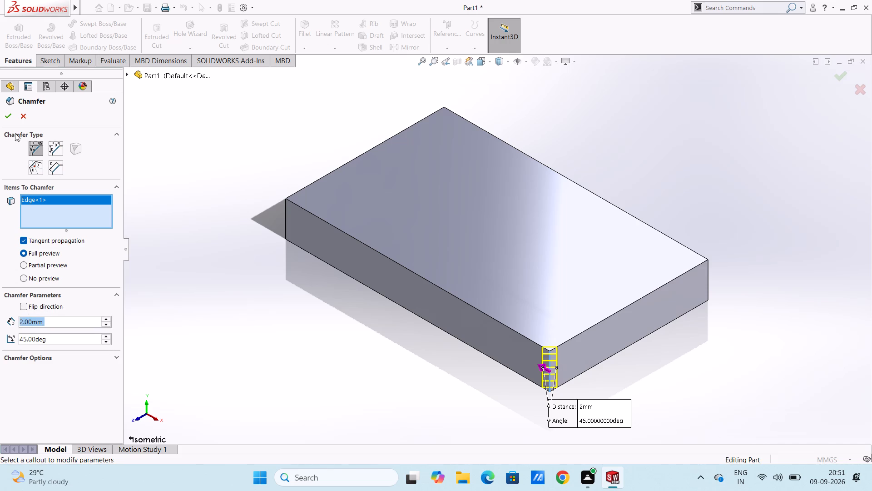
click(7, 119)
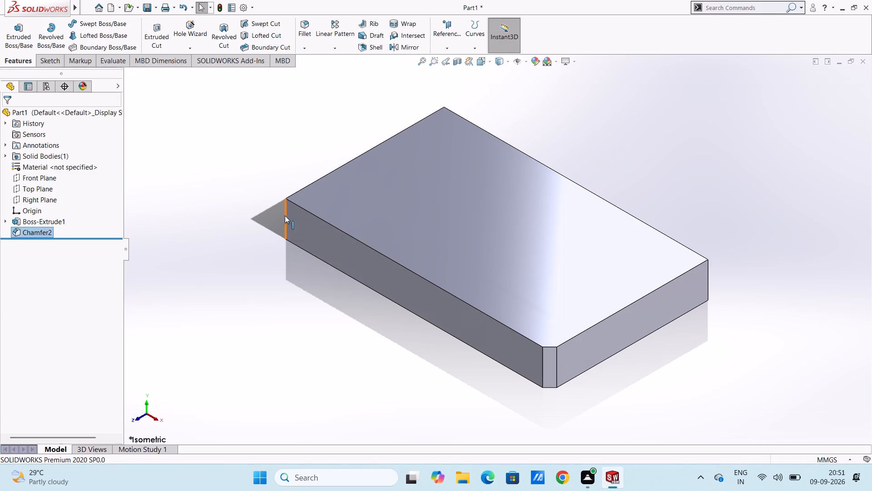
Chamfer the block's front-left vertical corner edge with a 2 mm distance at 45°.
click(310, 49)
click(315, 68)
click(286, 209)
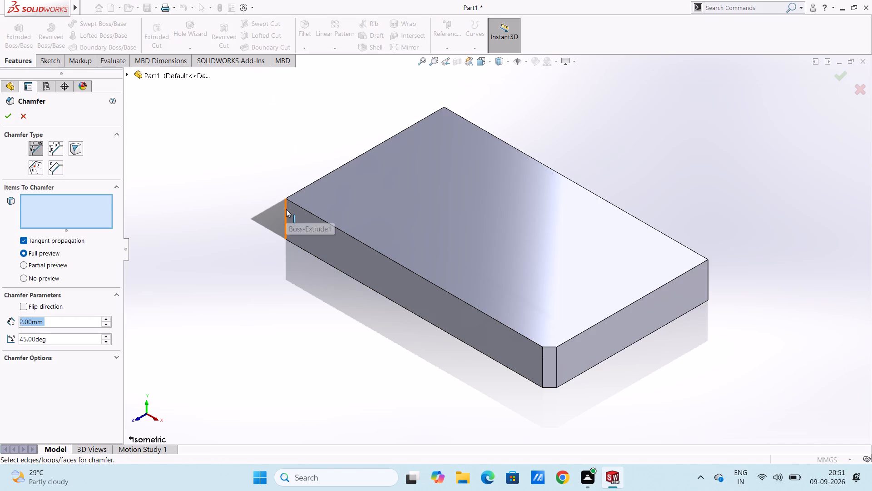
click(10, 116)
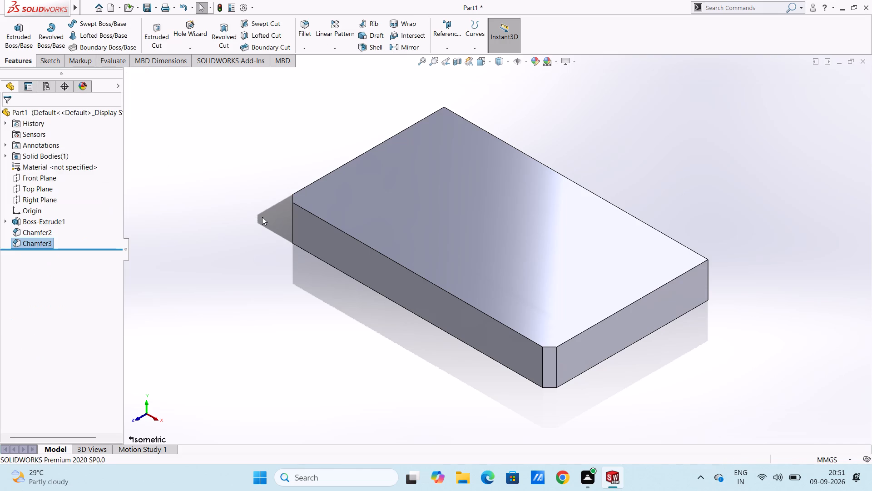
Chamfer the block's back-left vertical corner edge with a 2 mm distance at 45°.
key(ctrl+1)
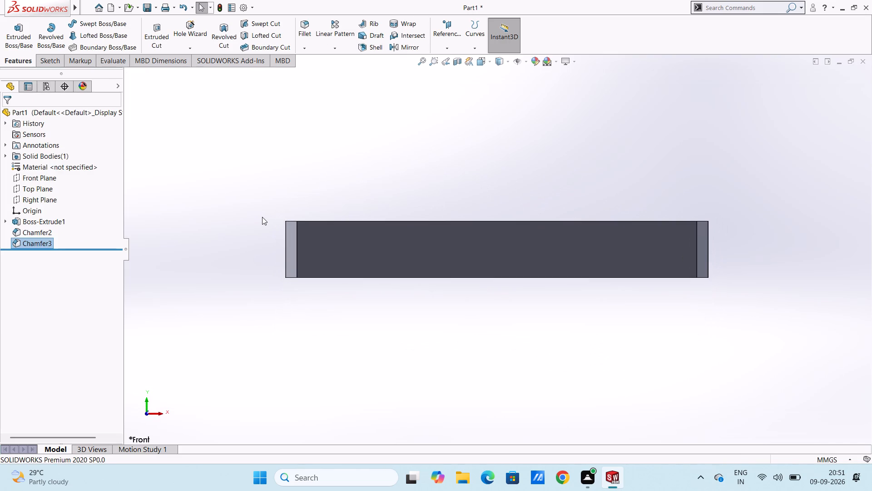
key(ctrl+3)
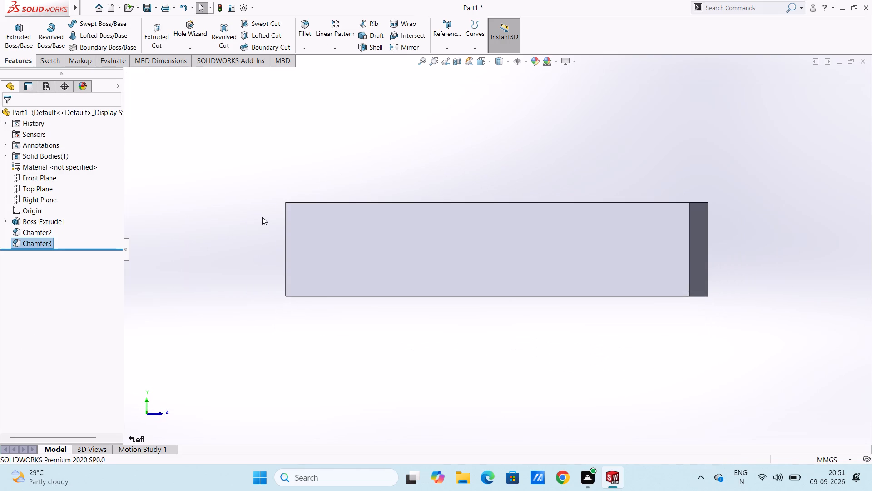
click(304, 48)
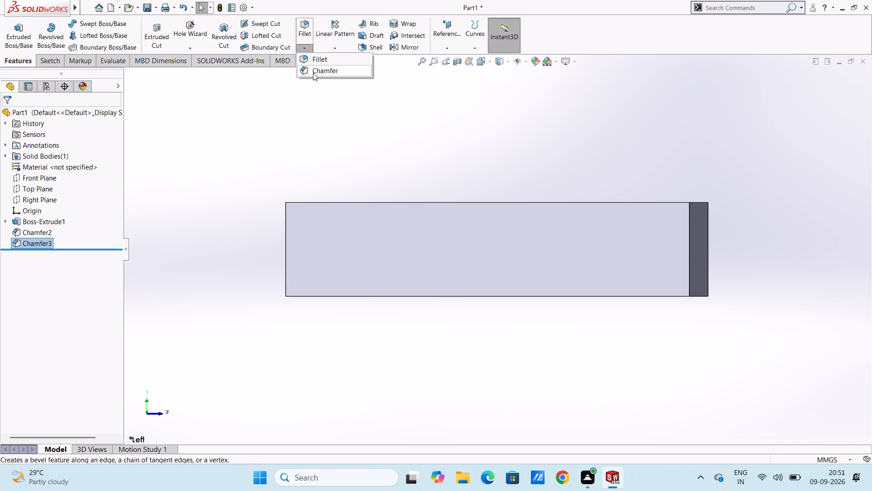
click(313, 73)
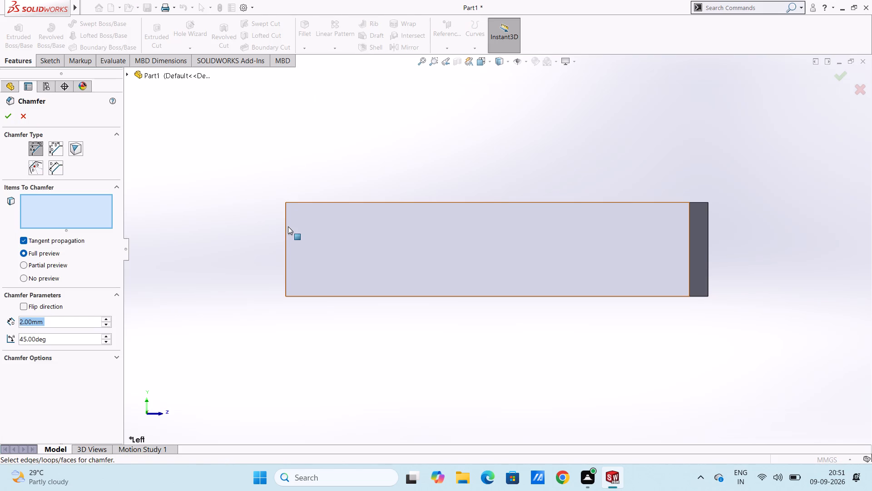
click(286, 226)
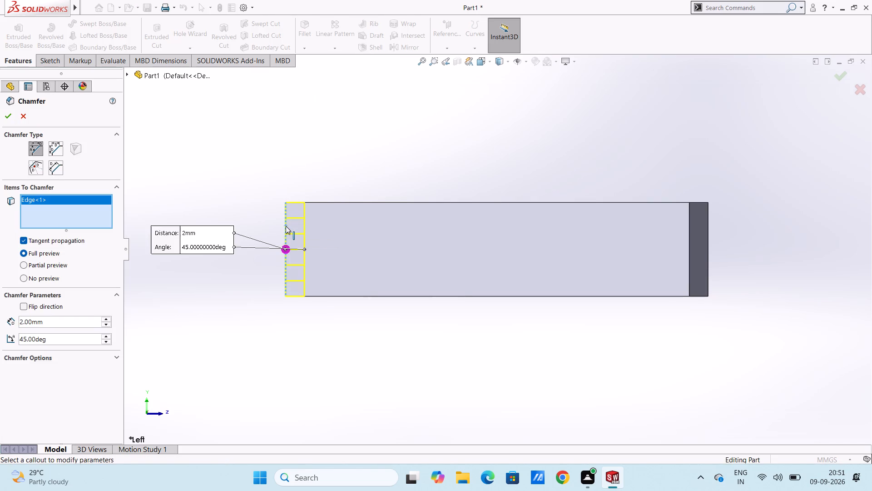
click(7, 114)
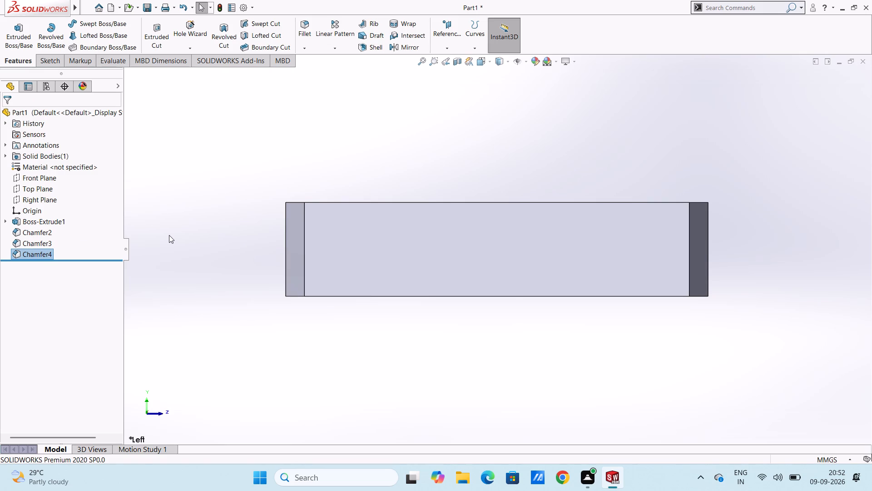
Chamfer the remaining back-right vertical corner edge with a 2 mm distance at 45°.
key(ctrl+4)
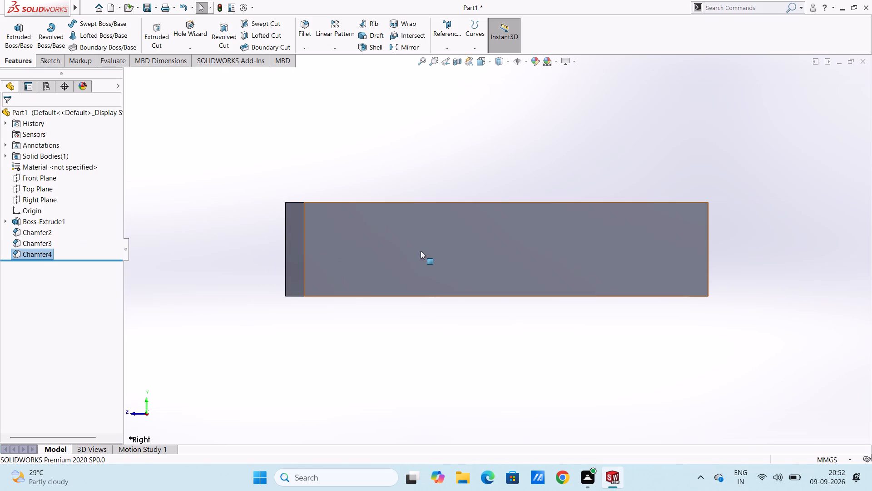
click(299, 48)
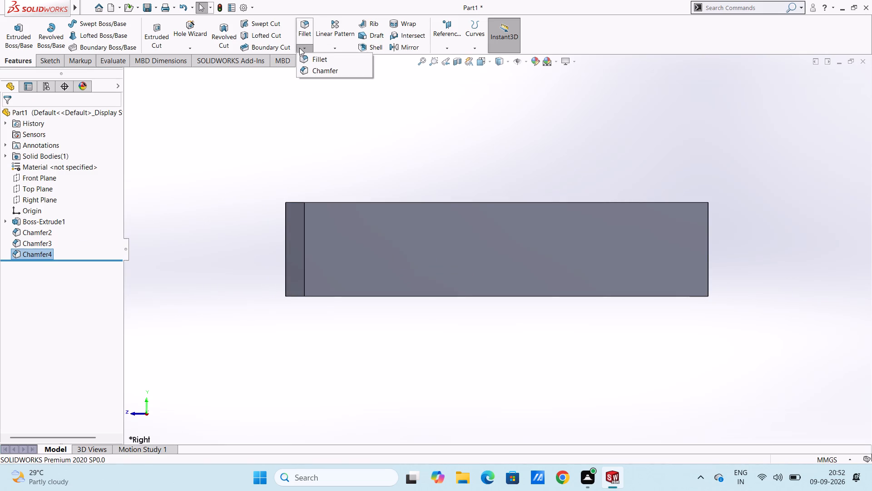
click(309, 67)
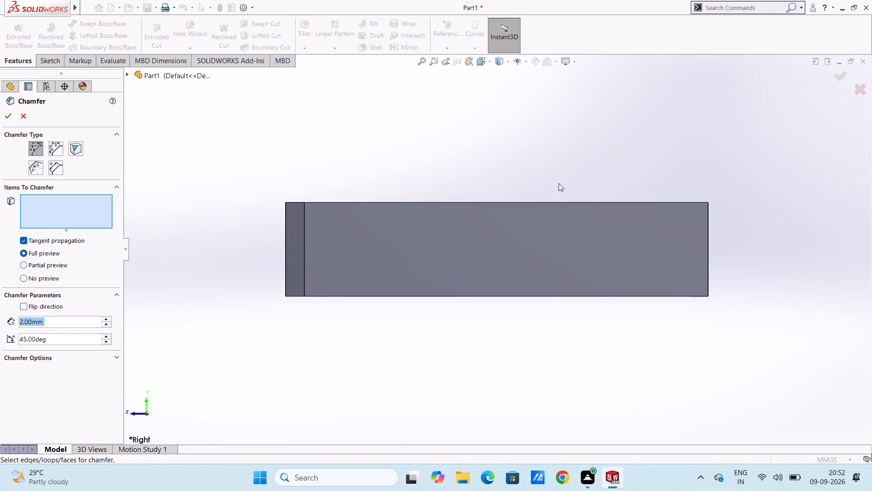
click(709, 248)
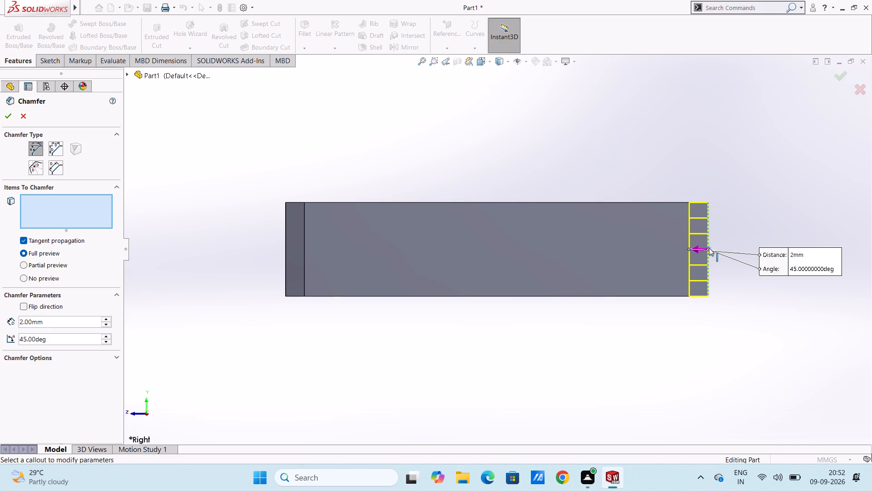
click(5, 115)
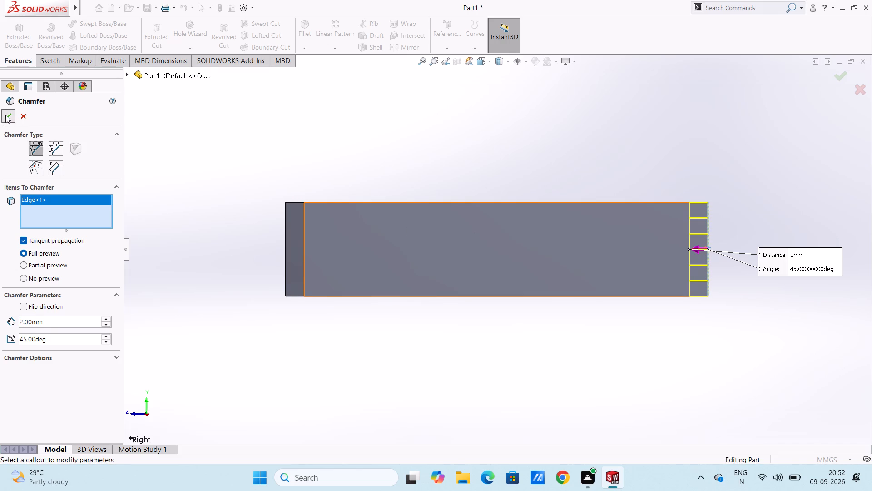
click(247, 206)
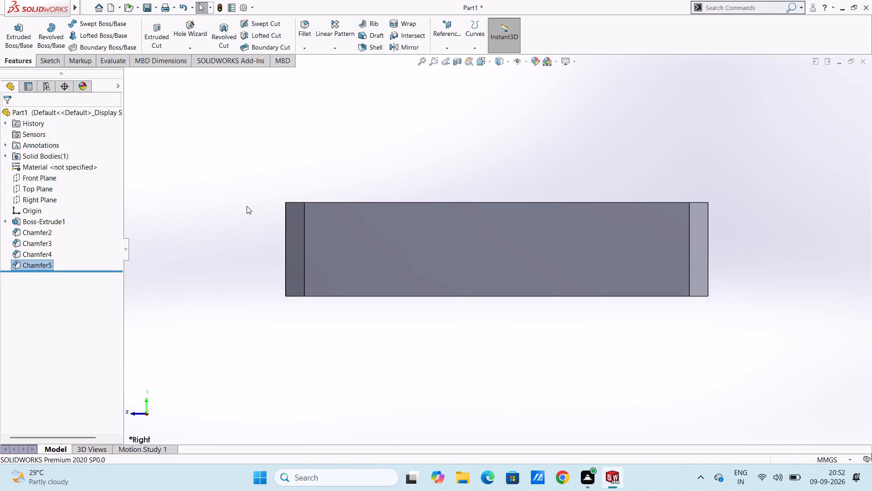
Create a reference plane offset 10 mm from the Front Plane, toward the block's front face, without flipping the offset.
key(ctrl+5)
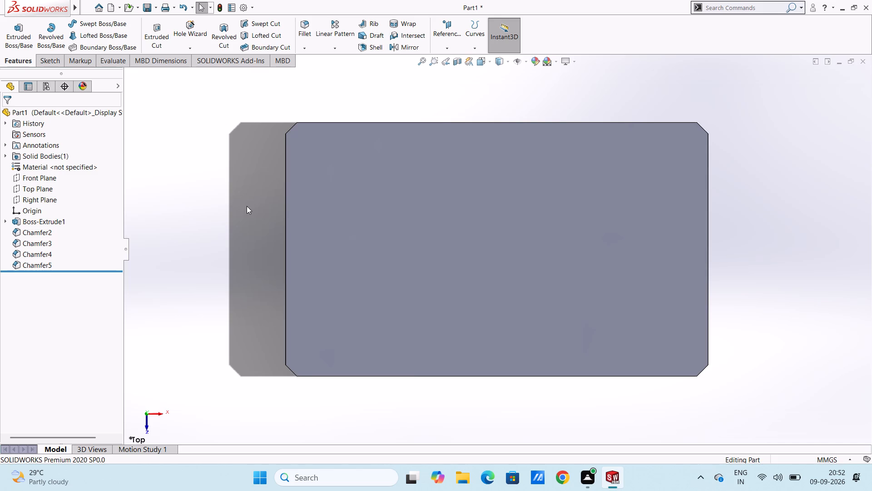
key(ctrl+1)
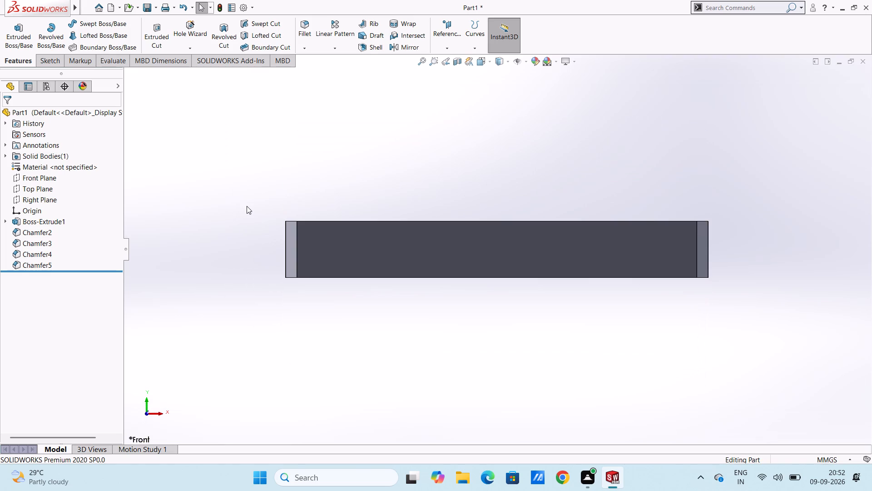
click(450, 35)
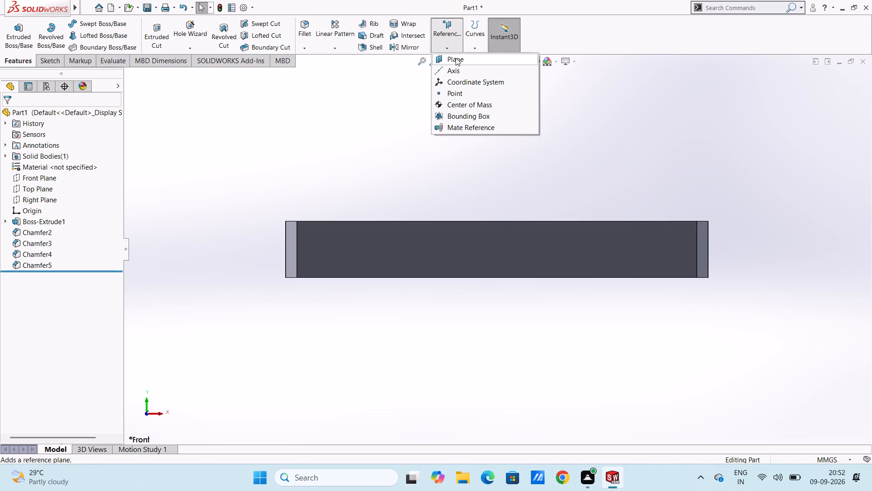
click(456, 58)
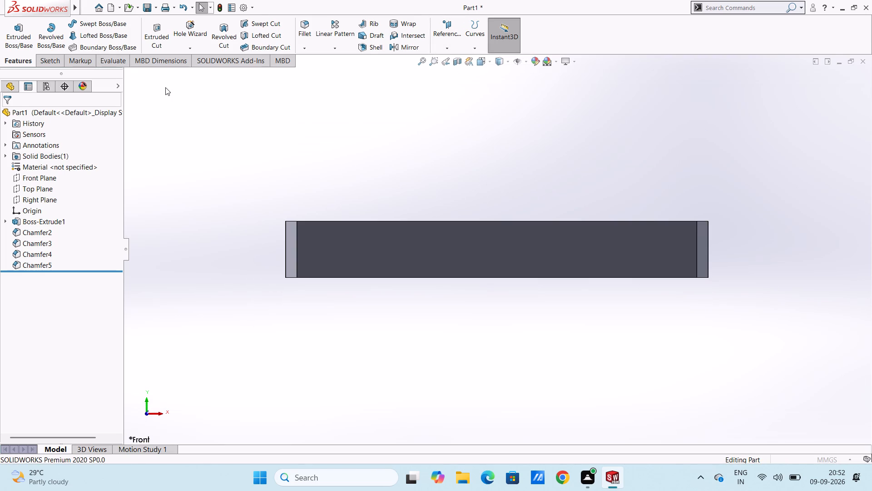
click(138, 74)
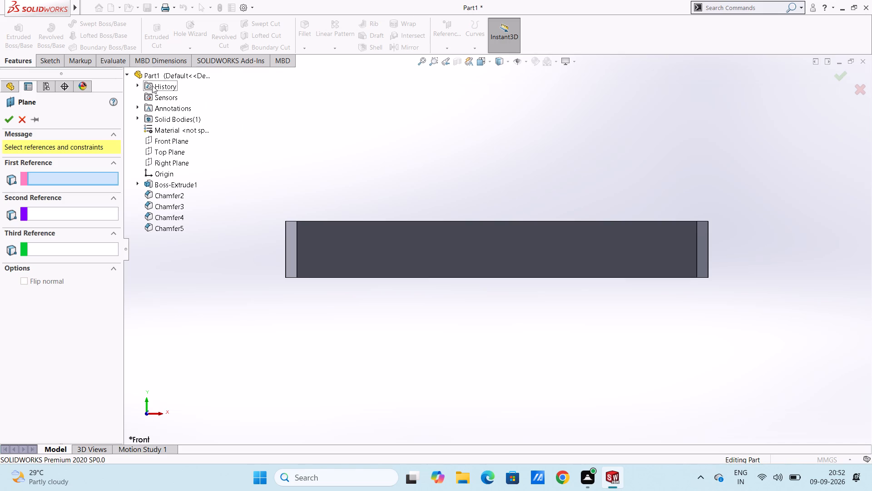
click(177, 143)
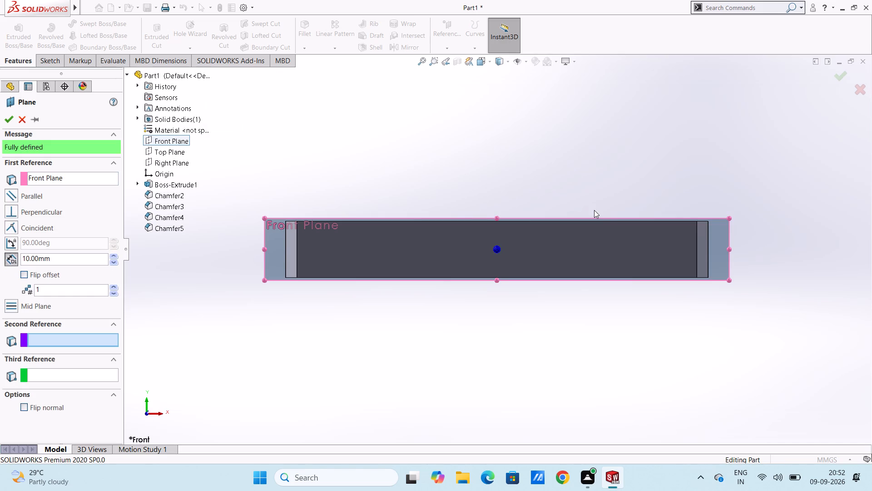
right_click(759, 204)
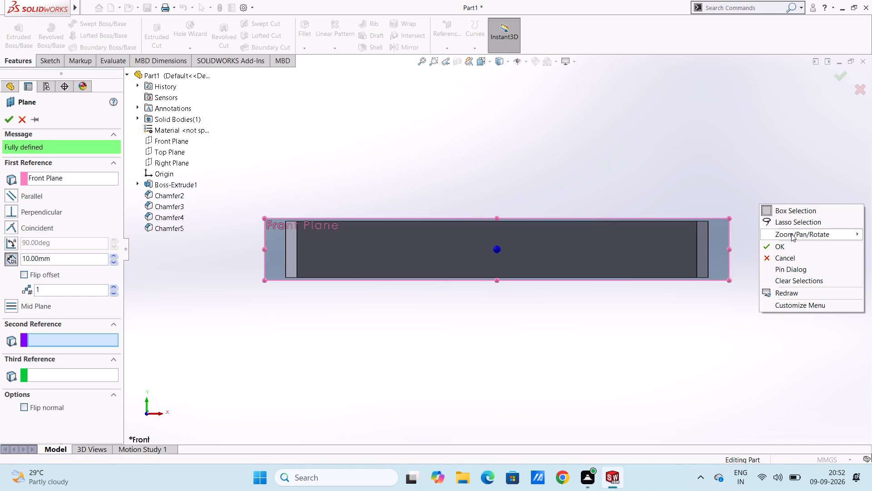
click(791, 234)
click(729, 280)
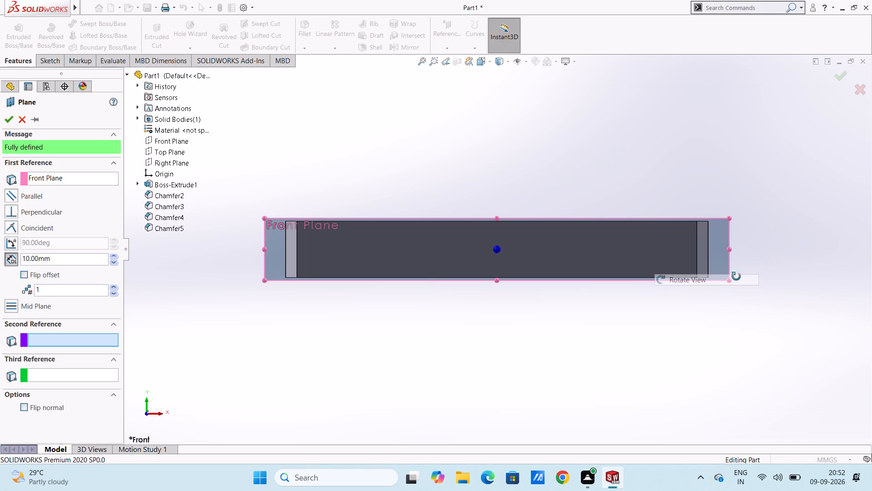
drag(797, 224, 796, 301)
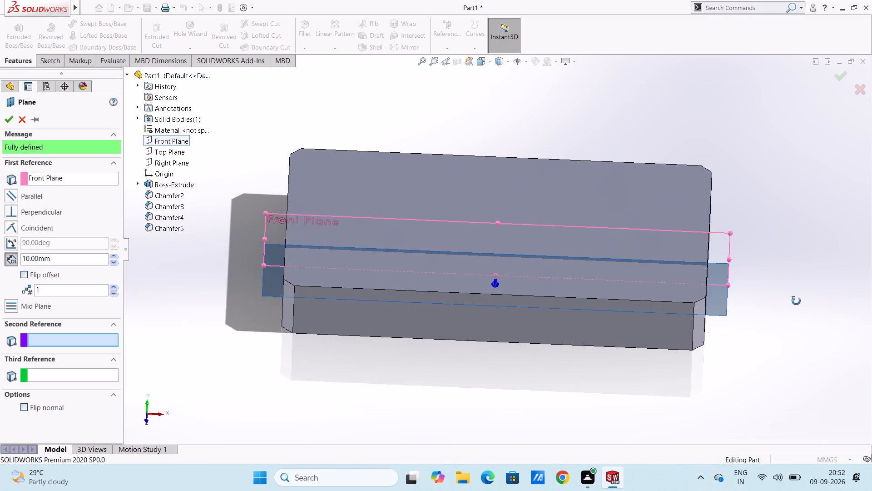
drag(796, 301, 788, 308)
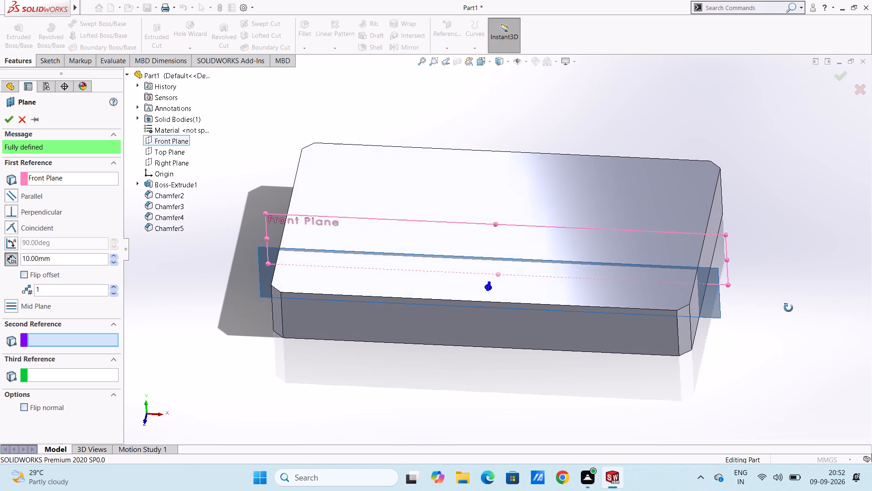
drag(788, 308, 788, 307)
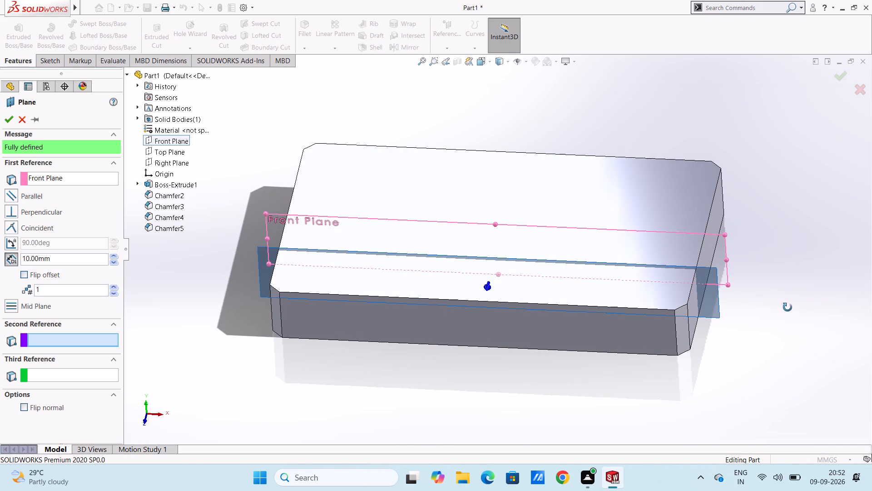
drag(788, 307, 790, 308)
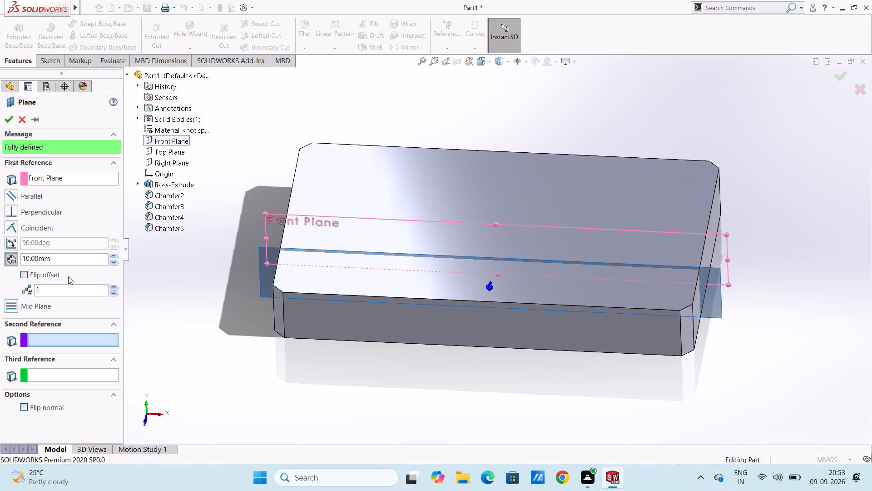
double_click(69, 261)
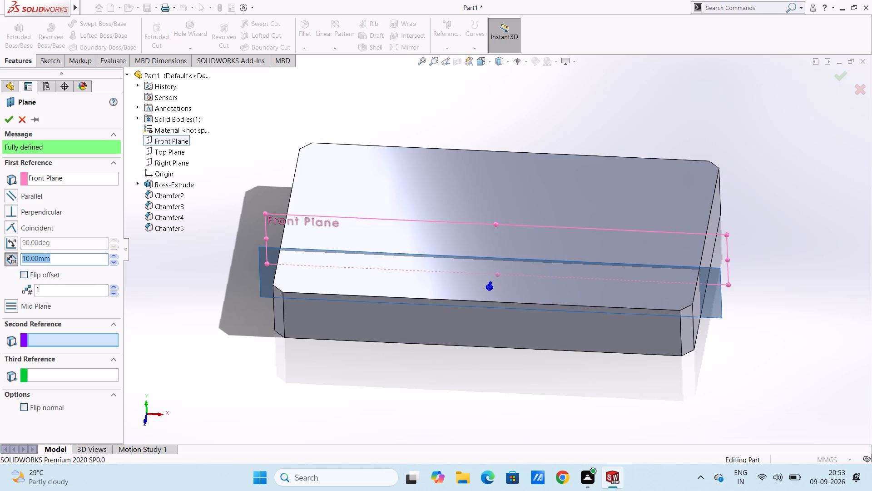
key(0)
key(Return)
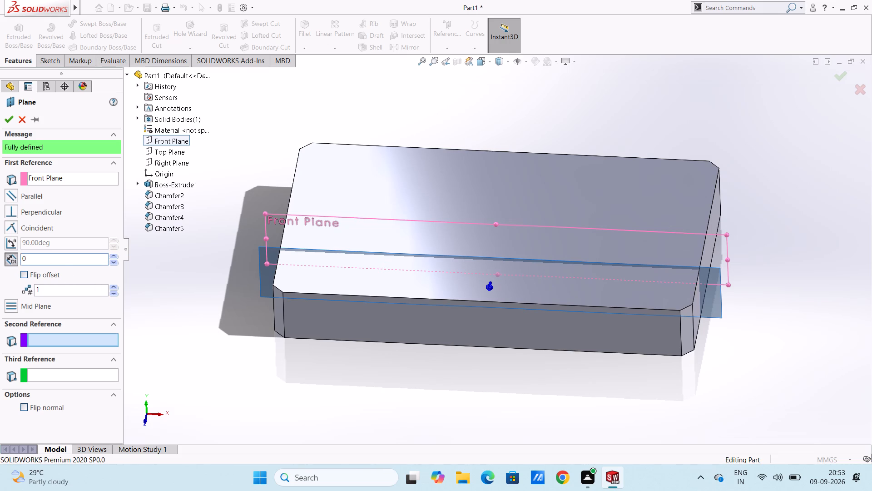
click(22, 273)
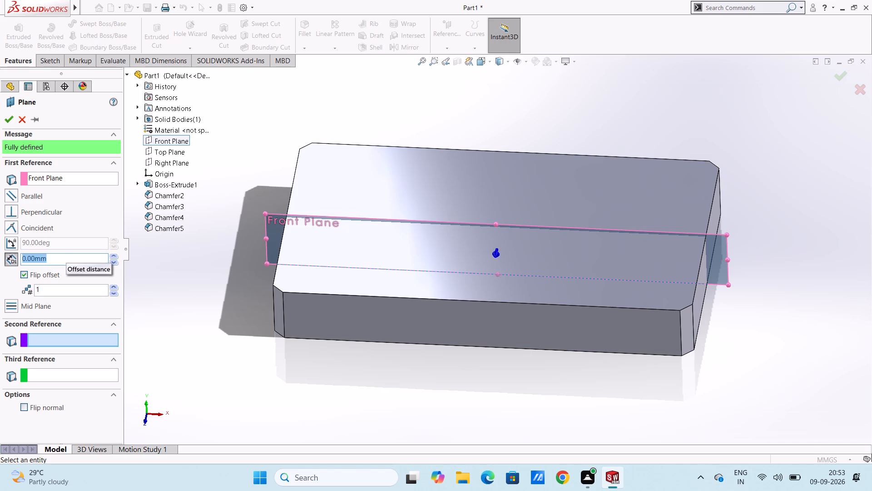
text(10)
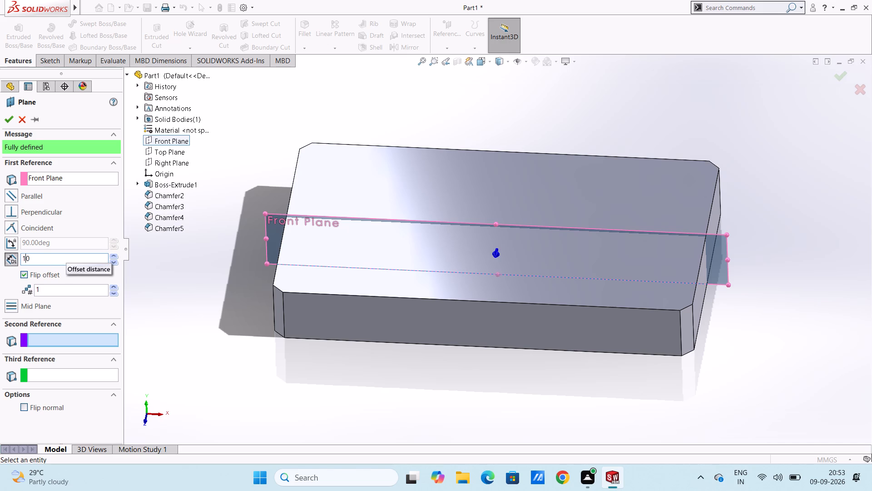
key(Return)
click(27, 276)
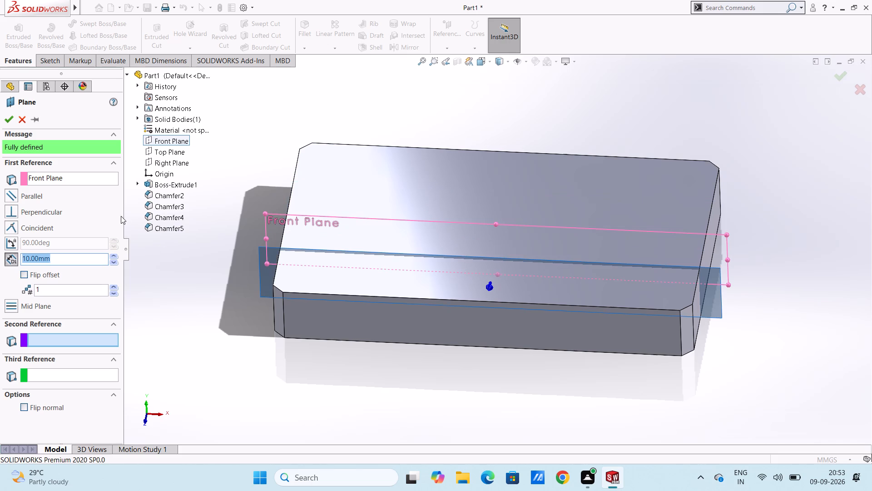
click(7, 119)
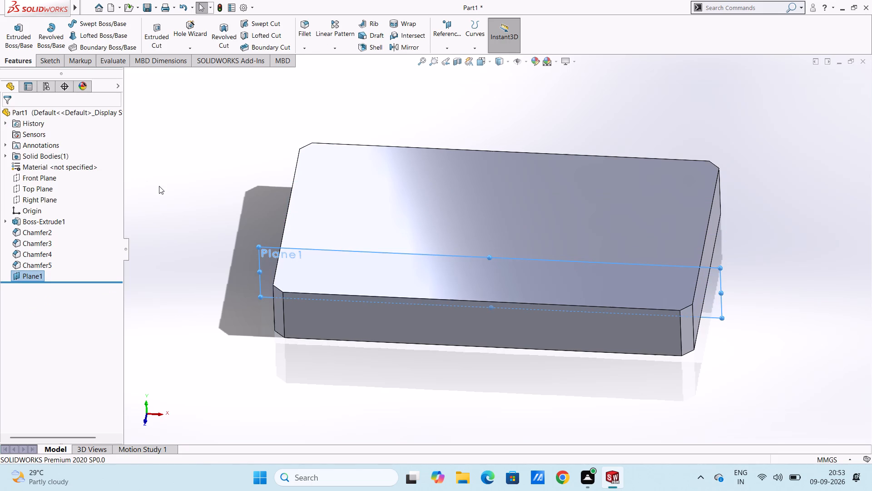
key(ctrl+5)
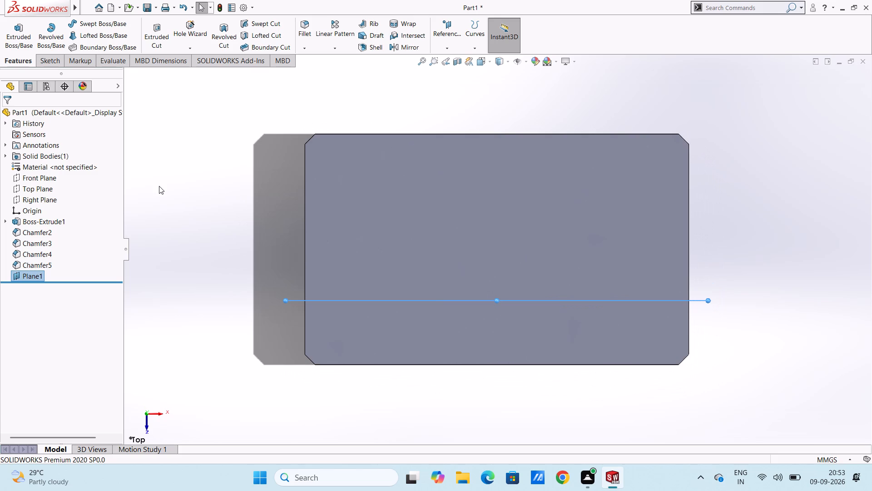
Start a sketch on the offset reference plane and draw a 30 mm horizontal midpoint line centred on the block's top edge.
key(ctrl+1)
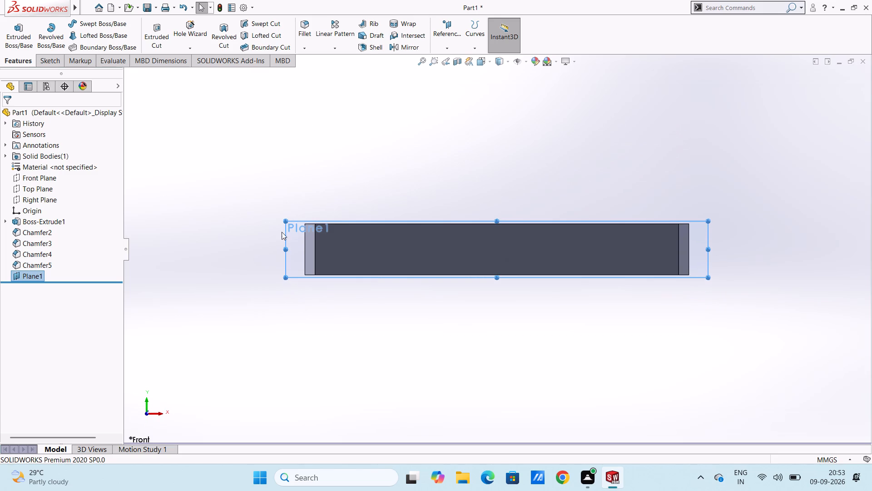
click(293, 236)
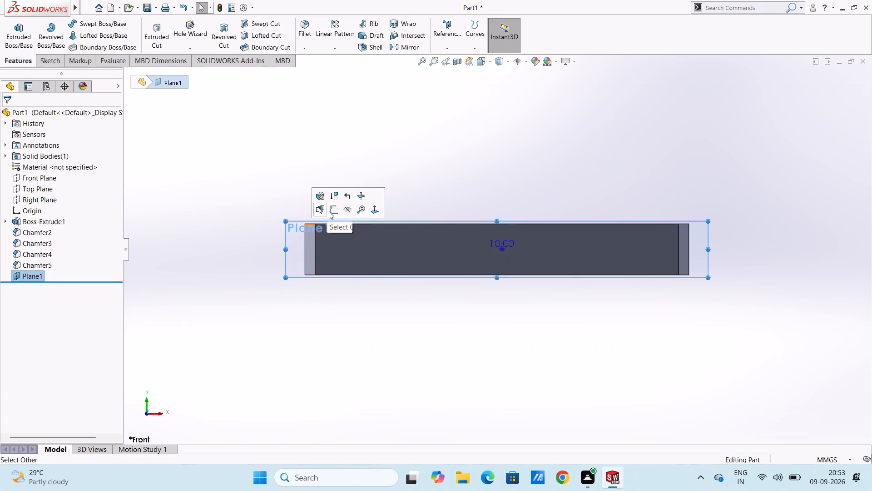
click(330, 210)
click(290, 176)
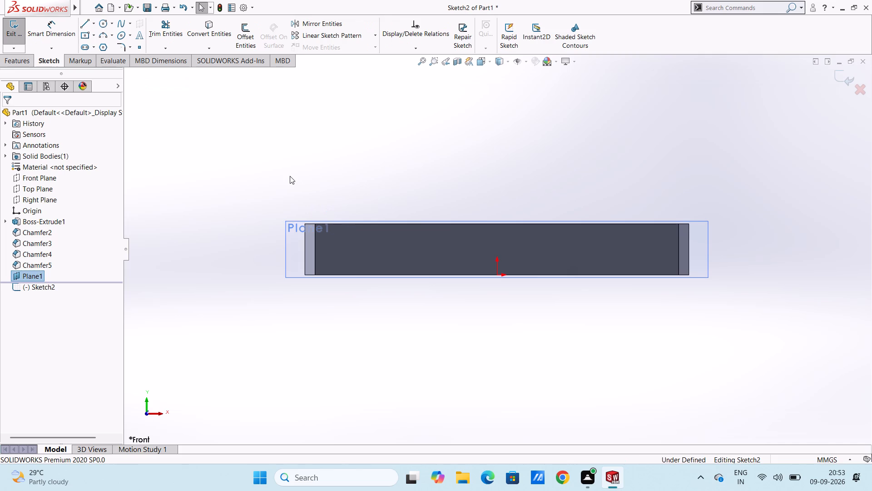
click(94, 26)
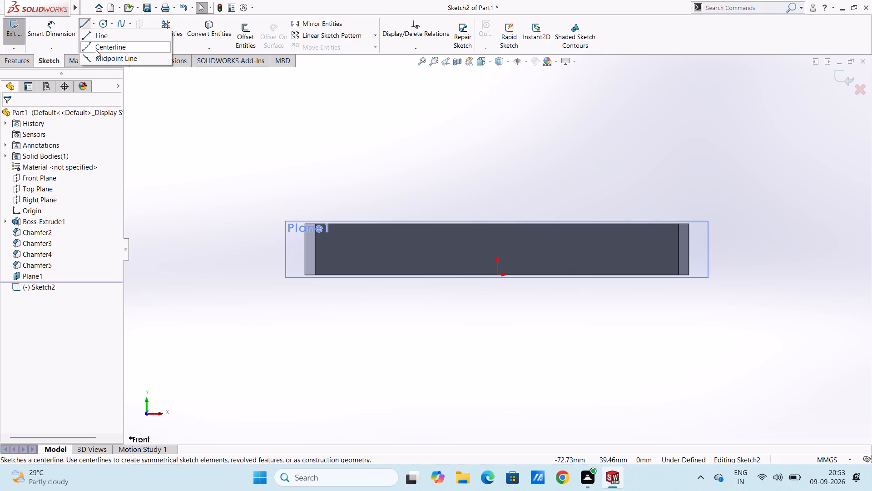
click(97, 58)
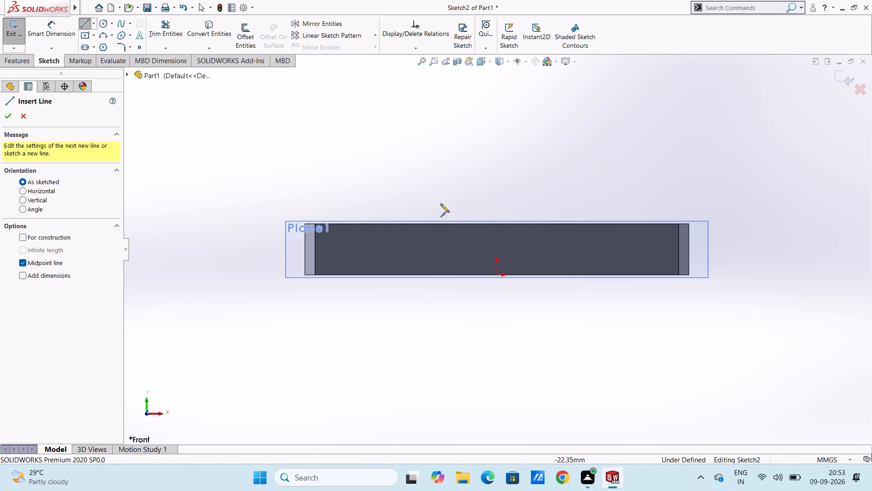
click(497, 225)
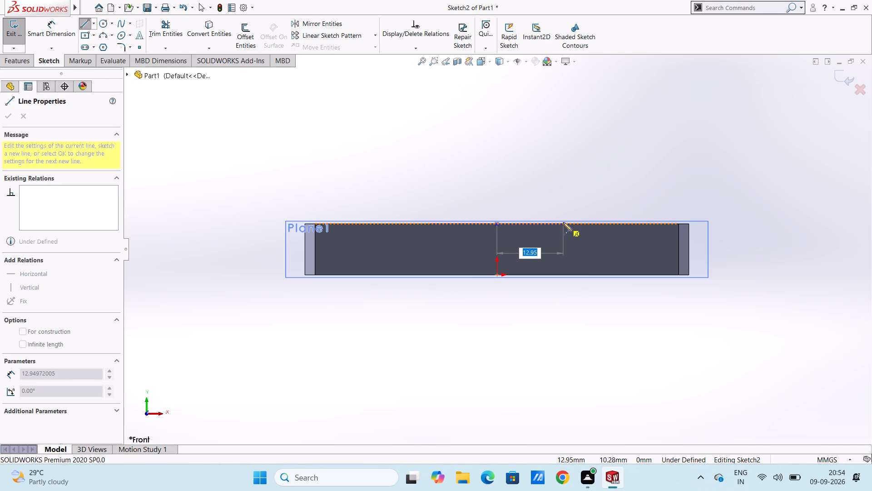
text(15)
key(Return)
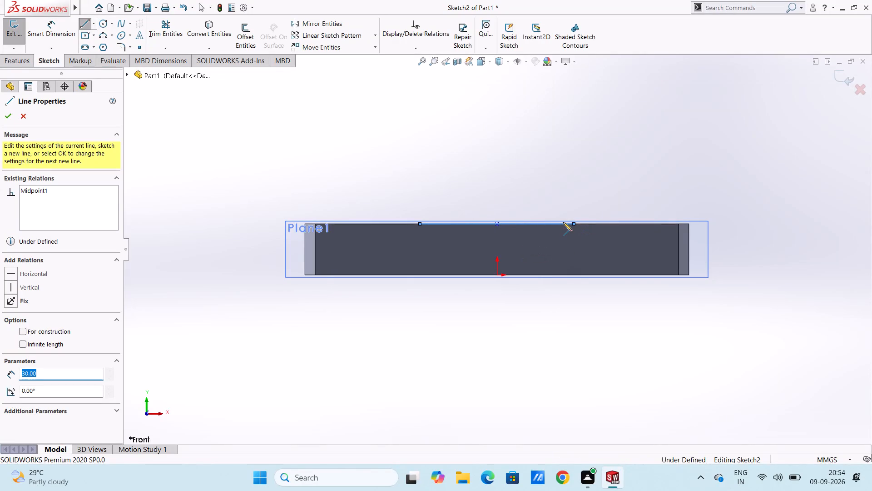
key(Escape)
key(Escape)
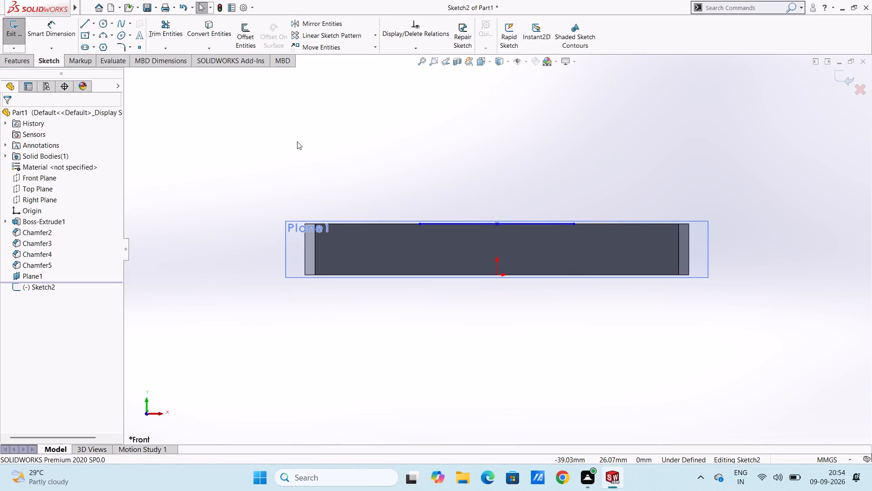
Close a rectangular profile above the block with 35 mm vertical sides rising from the ends of the 30 mm base line.
click(84, 21)
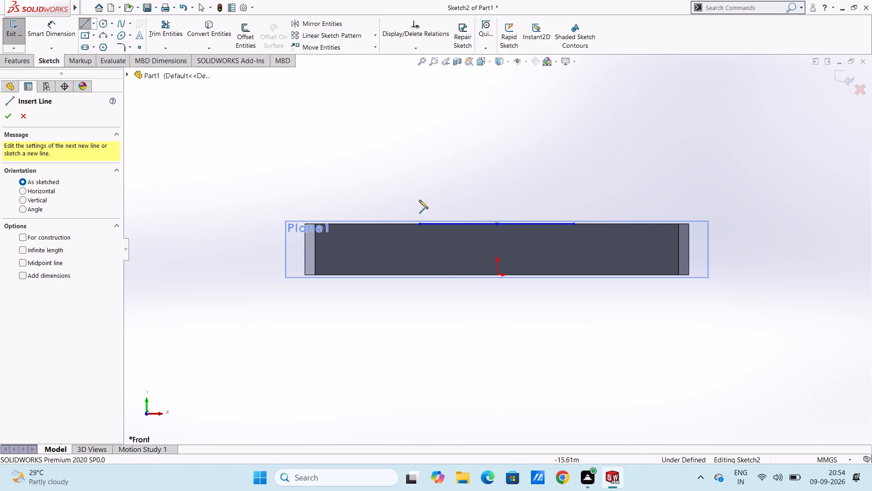
click(420, 223)
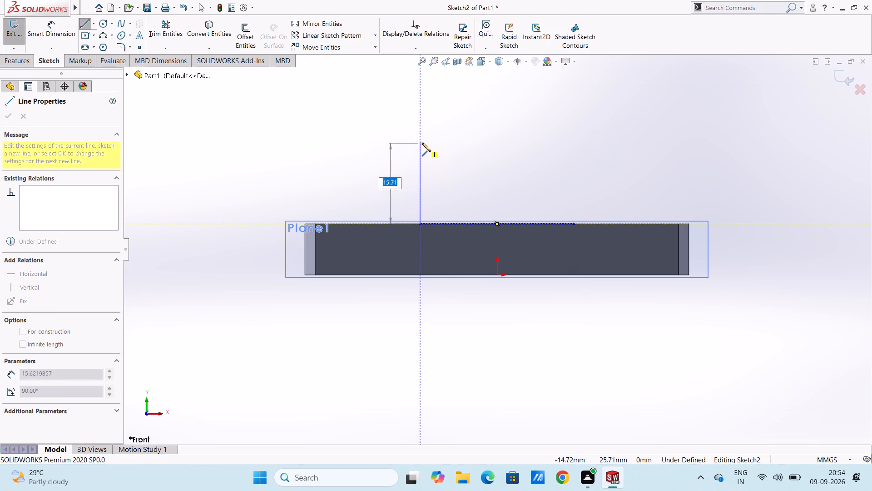
text(35)
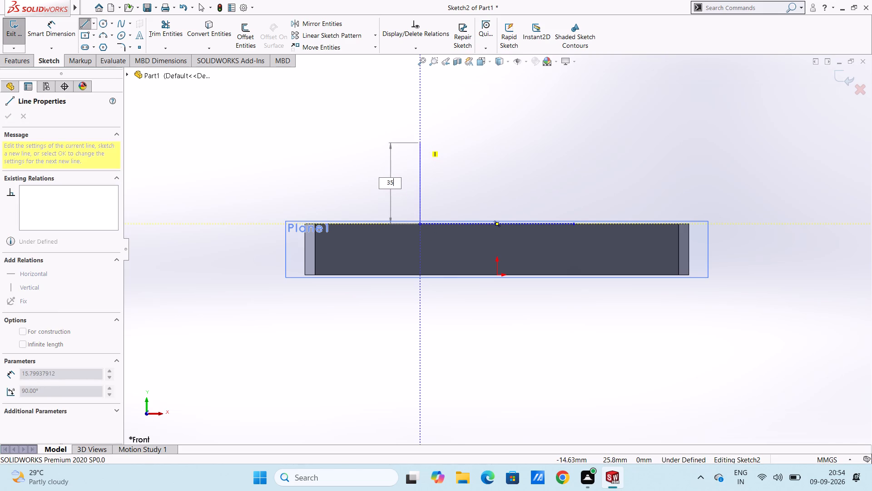
key(Return)
ctrl+scroll(422, 143, up, 4)
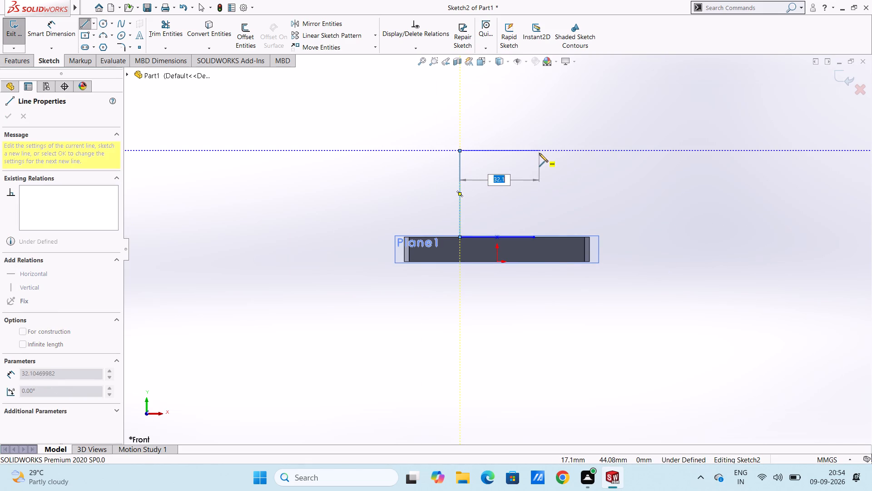
click(535, 151)
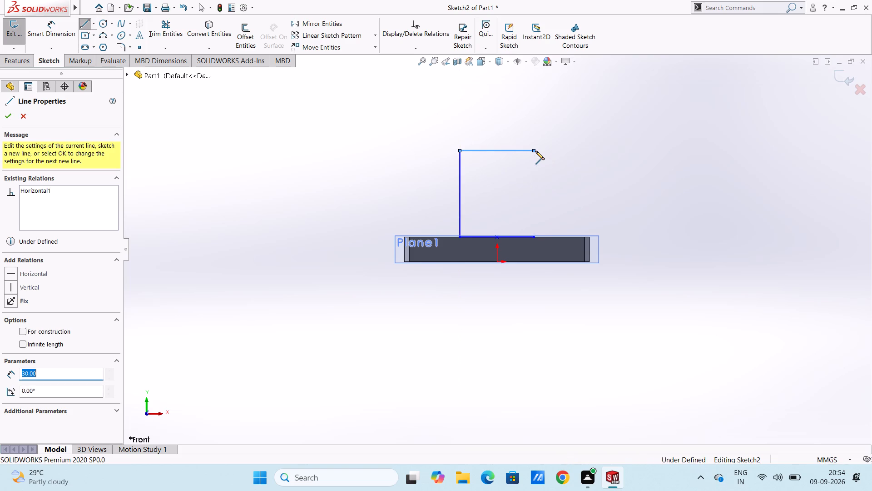
click(535, 237)
key(Escape)
key(Escape)
key(Escape)
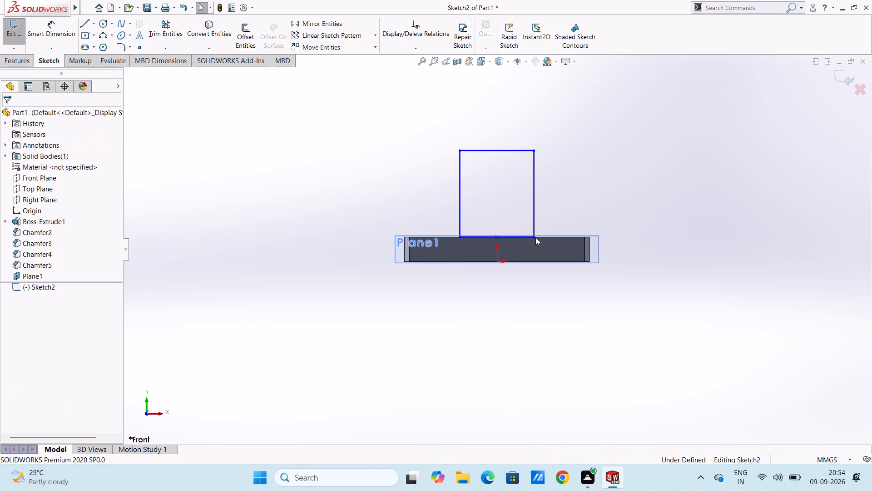
Sketch a circle of 7.5 mm radius inside the upper half of the rectangle, centred in line with the origin.
ctrl+scroll(535, 237, down, 3)
ctrl+scroll(535, 237, up, 1)
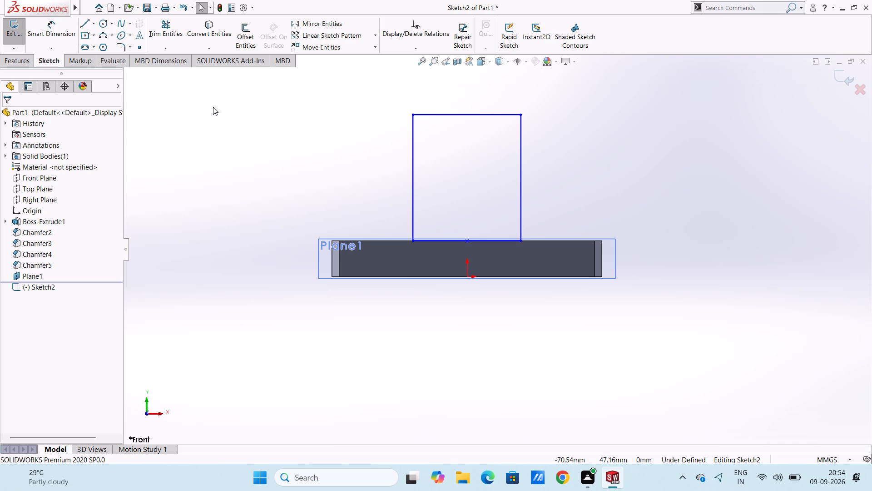
click(104, 25)
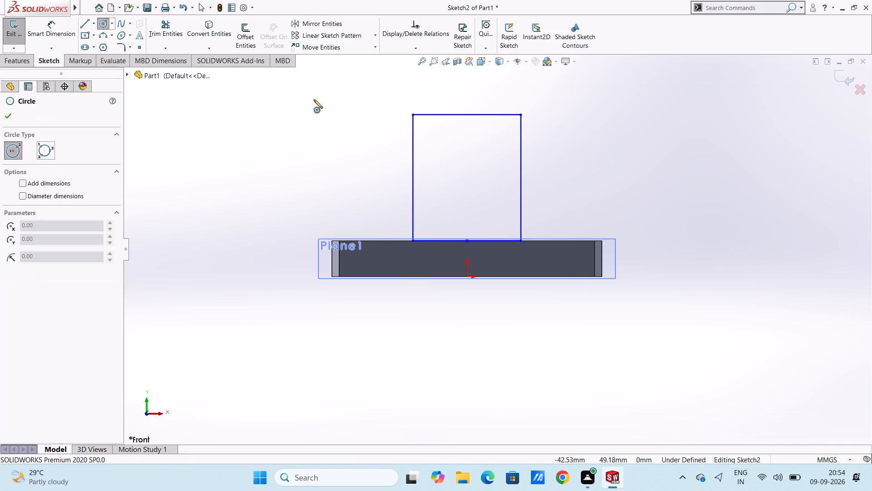
click(468, 156)
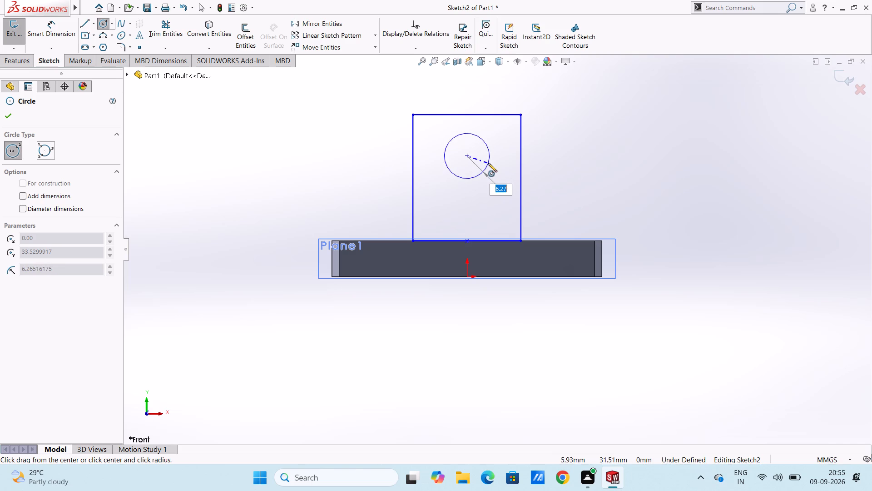
key(7)
text(.5)
key(Return)
key(Escape)
key(Escape)
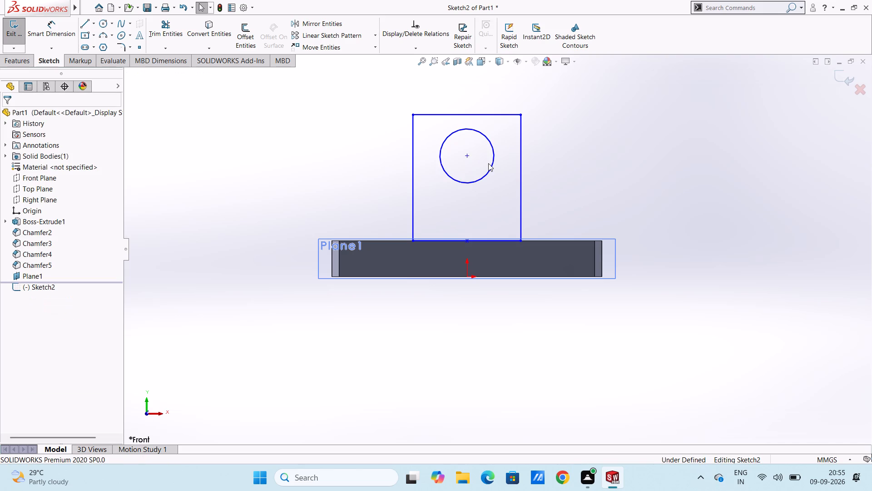
Dimension the circle's centre 20 mm above the midpoint of the rectangle's base line.
click(66, 27)
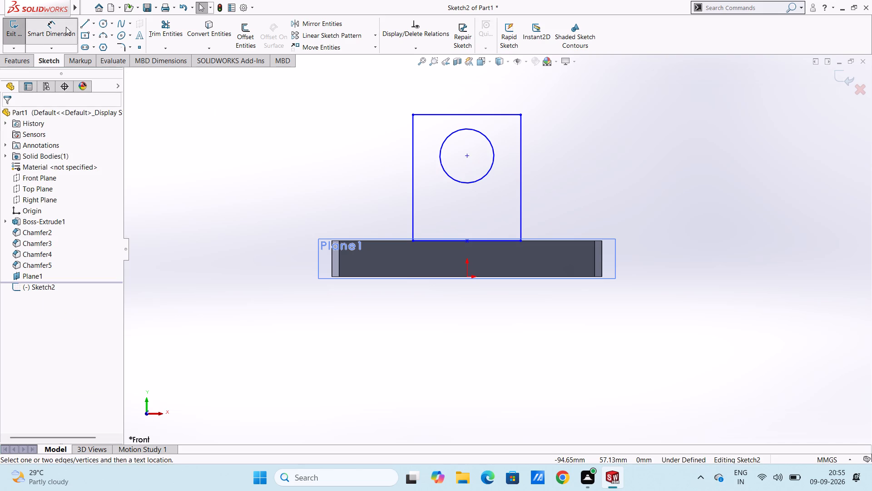
click(467, 156)
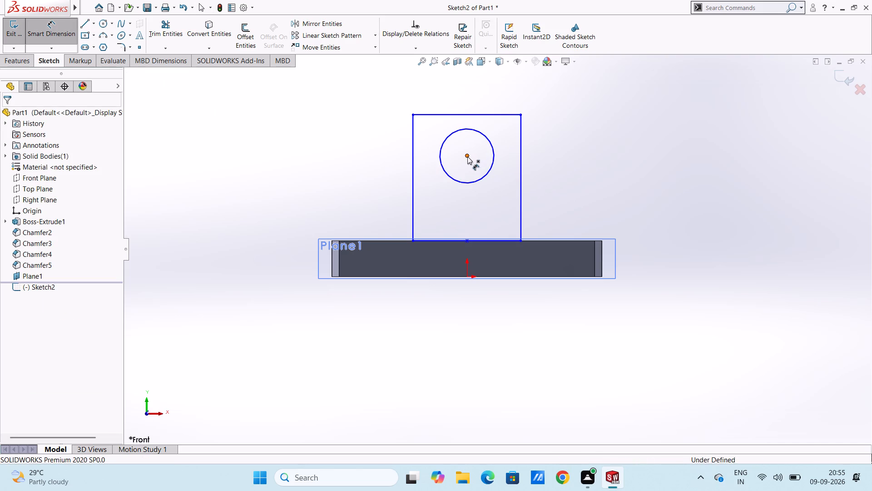
click(468, 240)
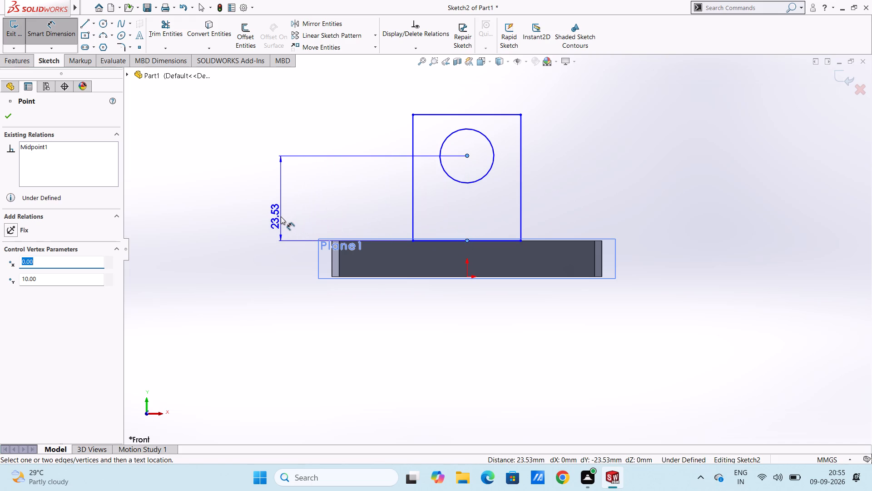
click(281, 216)
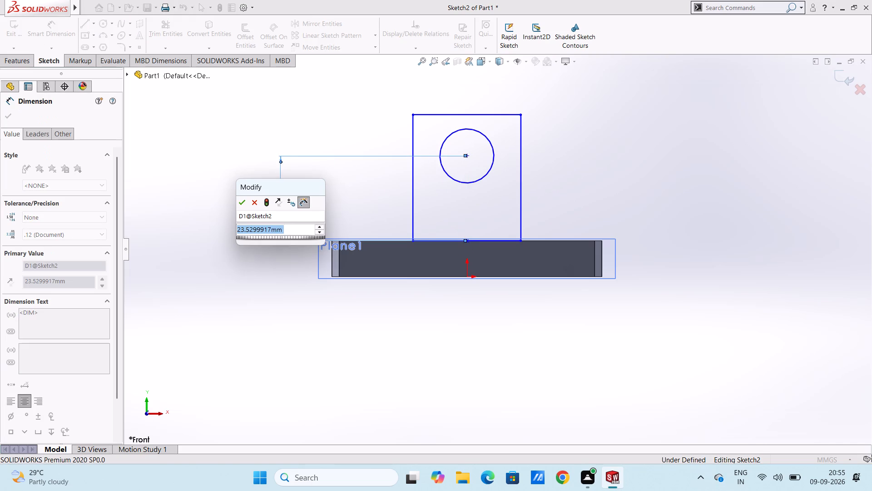
text(20)
key(Return)
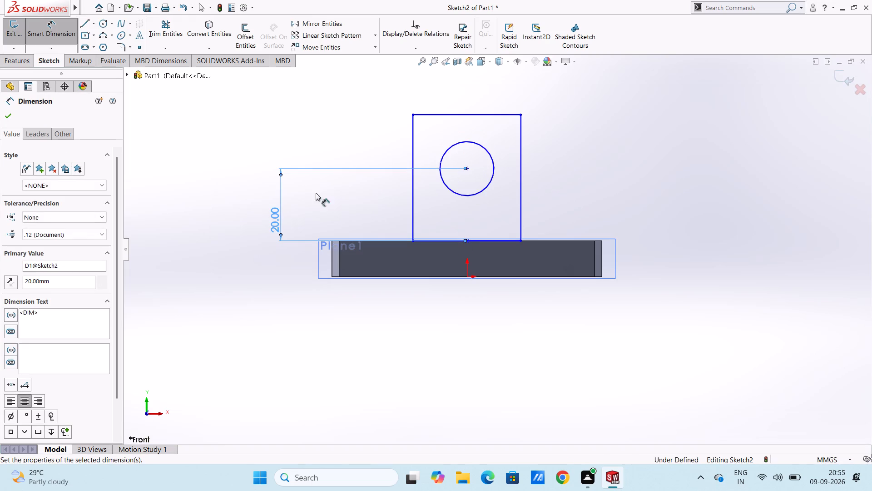
Add a 15 mm diameter dimension to the circle.
click(474, 143)
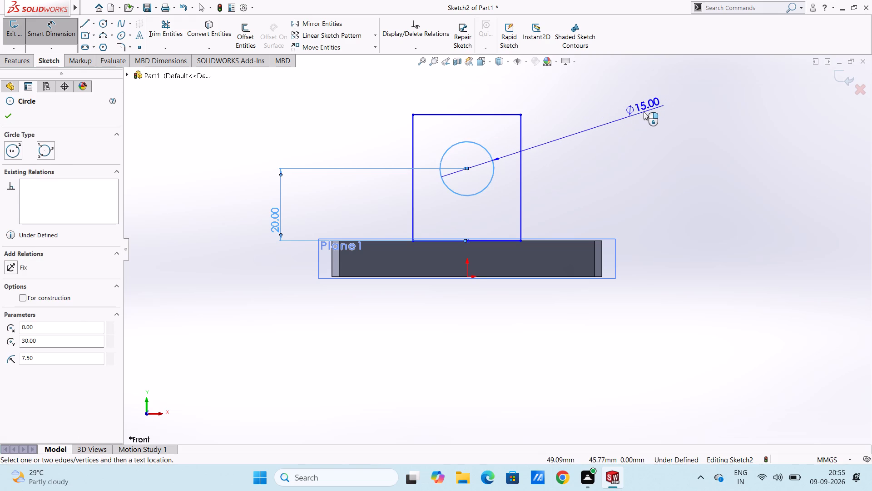
click(644, 112)
key(Return)
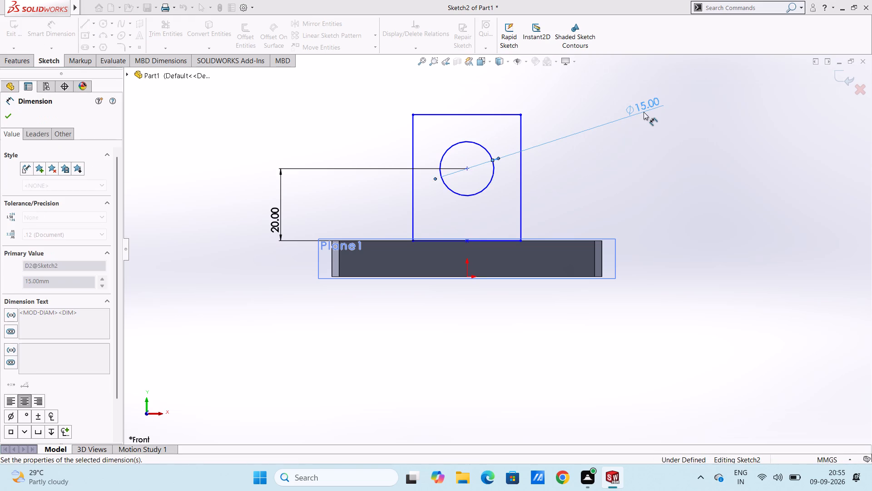
click(639, 135)
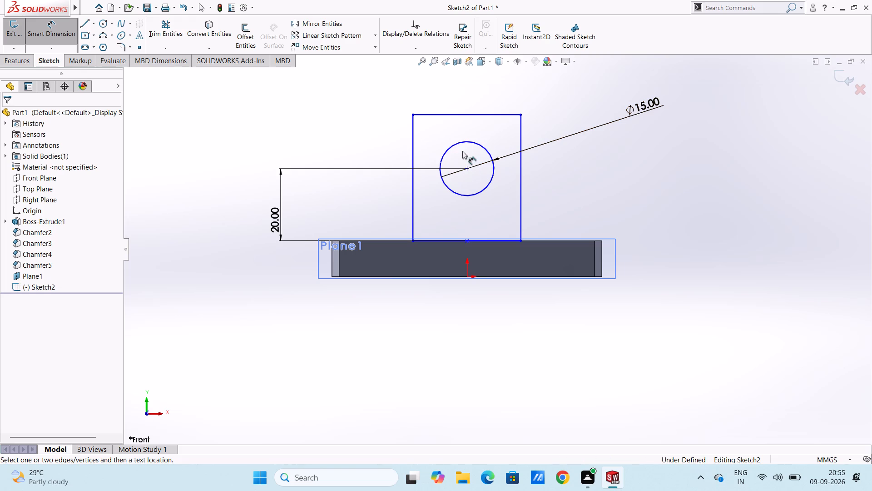
Dimension the rectangle's top line 45 mm above the origin.
click(466, 114)
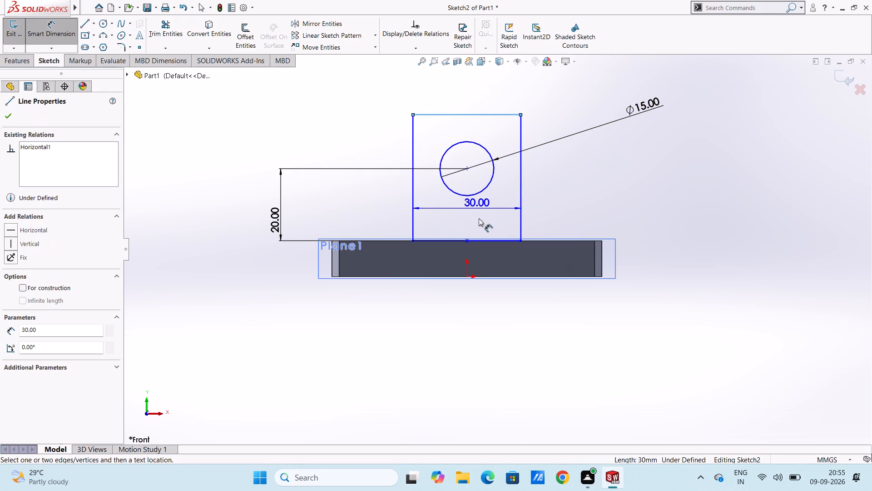
click(468, 278)
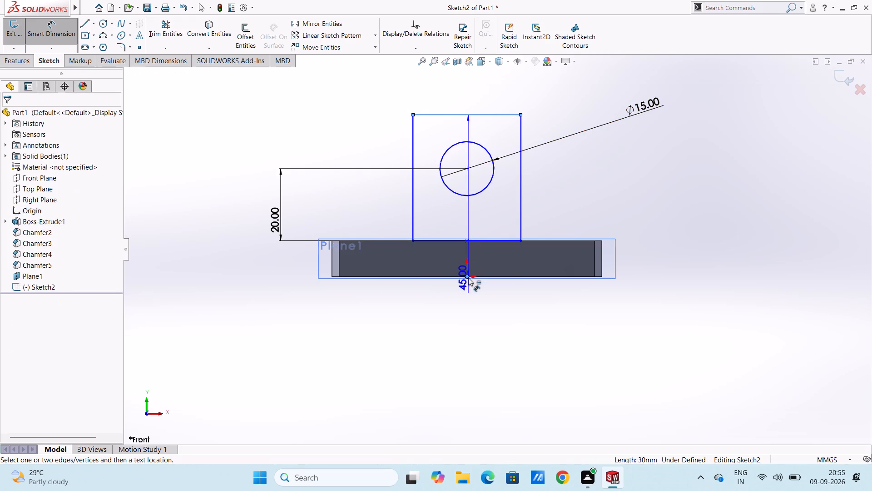
click(243, 245)
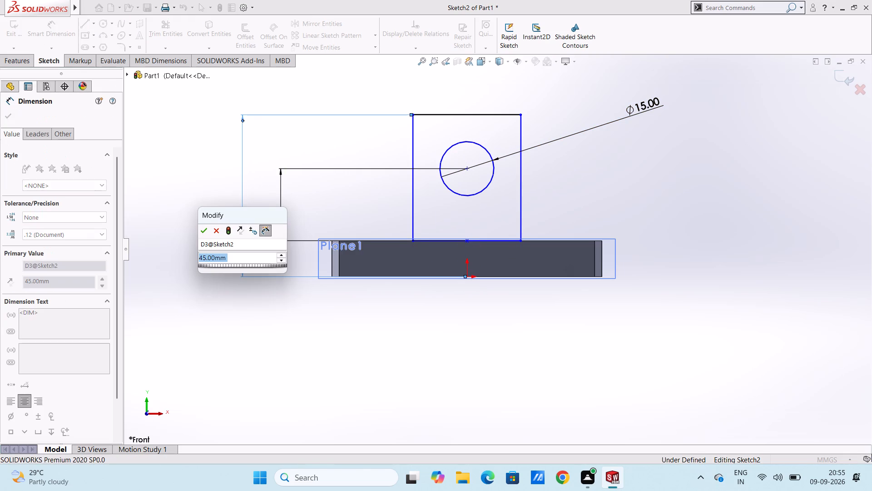
key(Return)
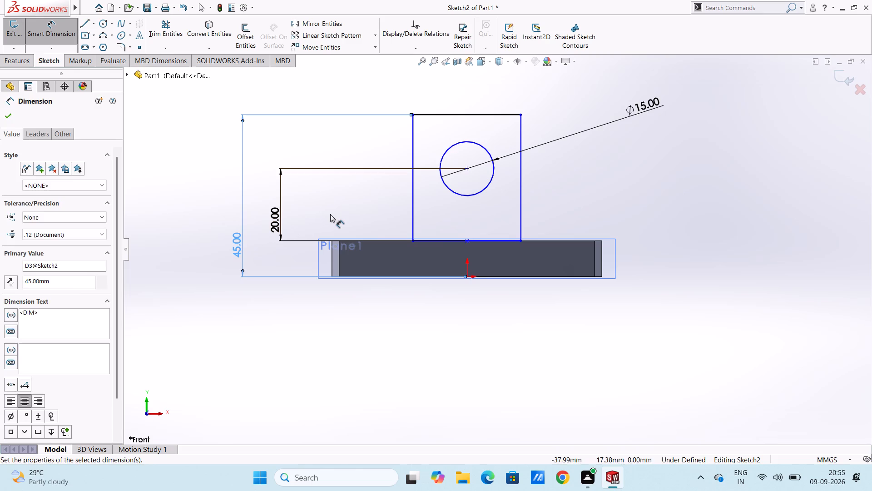
click(330, 214)
Dimension the rectangle's left vertical line 15 mm from the origin and return to an isometric view.
click(412, 222)
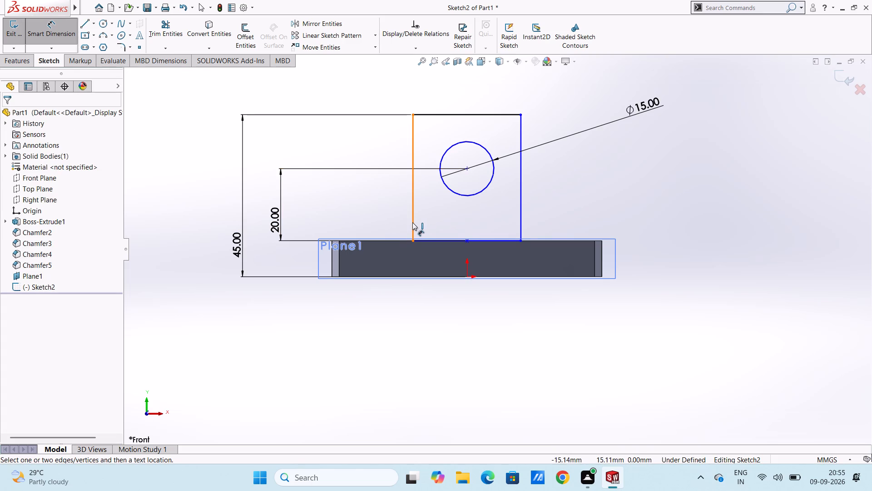
click(468, 277)
click(455, 359)
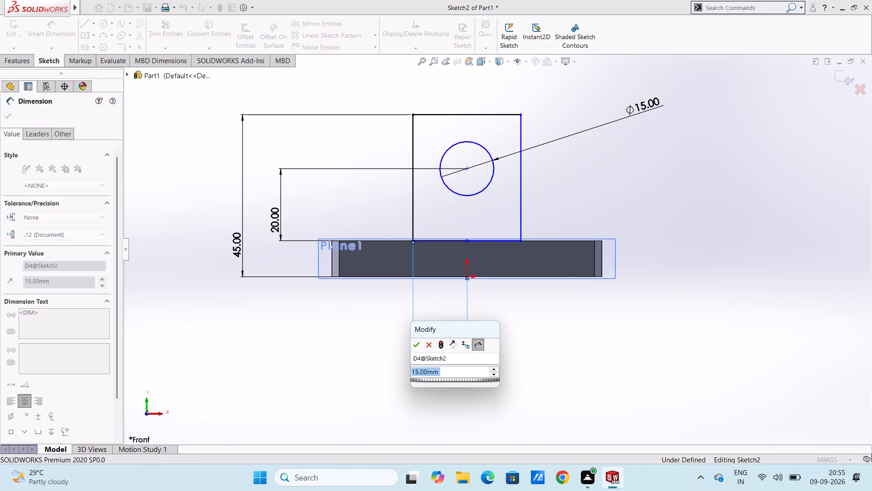
key(Return)
click(535, 343)
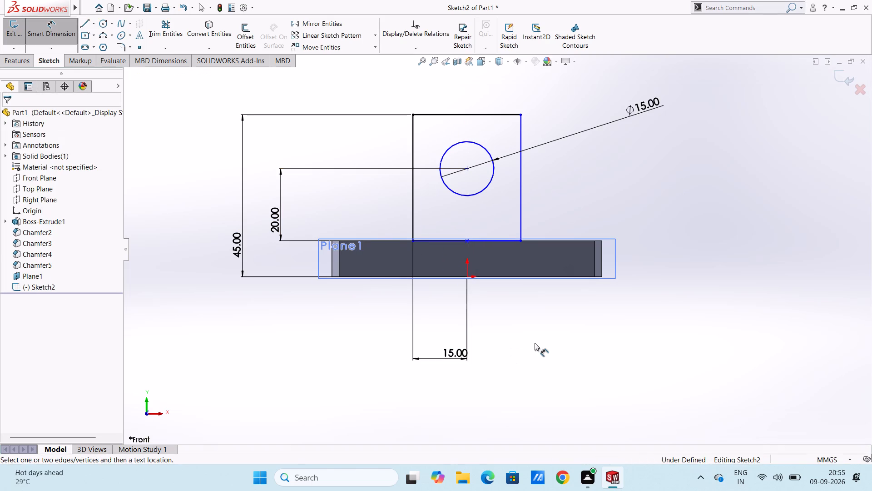
key(Escape)
key(ctrl+7)
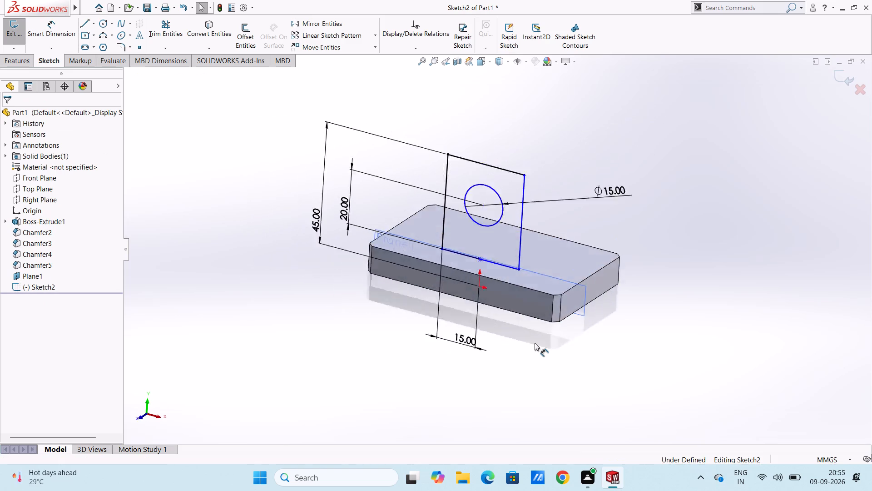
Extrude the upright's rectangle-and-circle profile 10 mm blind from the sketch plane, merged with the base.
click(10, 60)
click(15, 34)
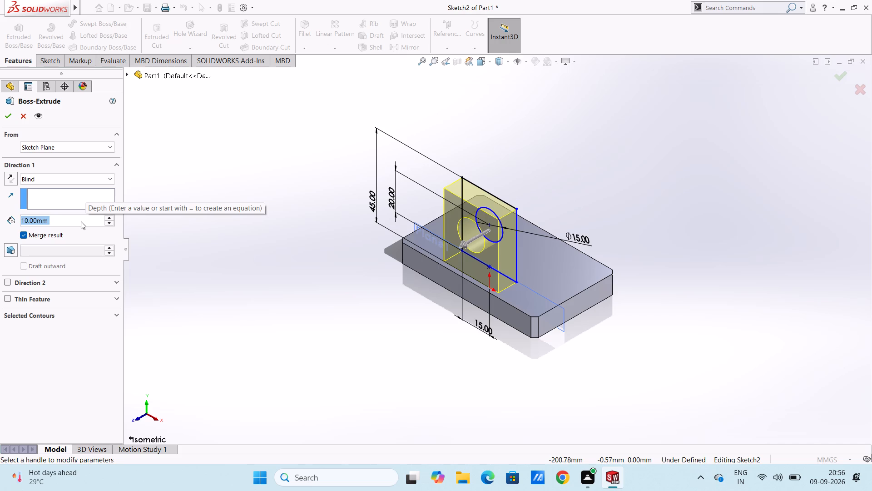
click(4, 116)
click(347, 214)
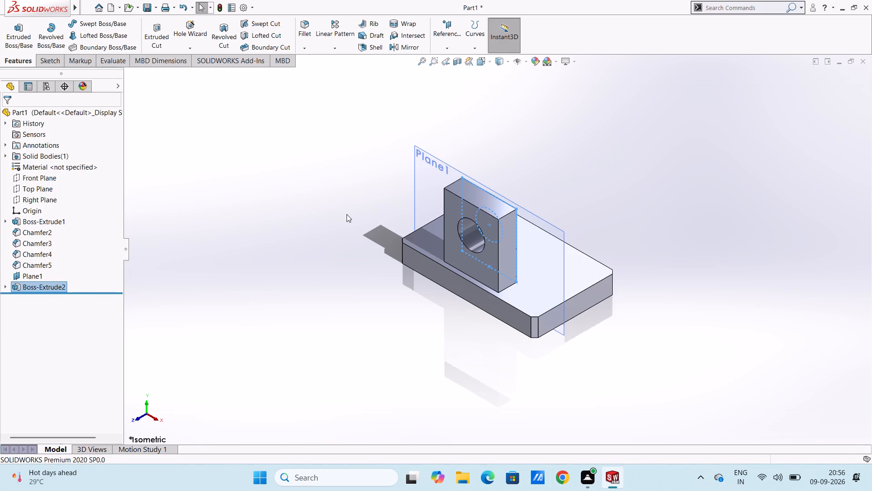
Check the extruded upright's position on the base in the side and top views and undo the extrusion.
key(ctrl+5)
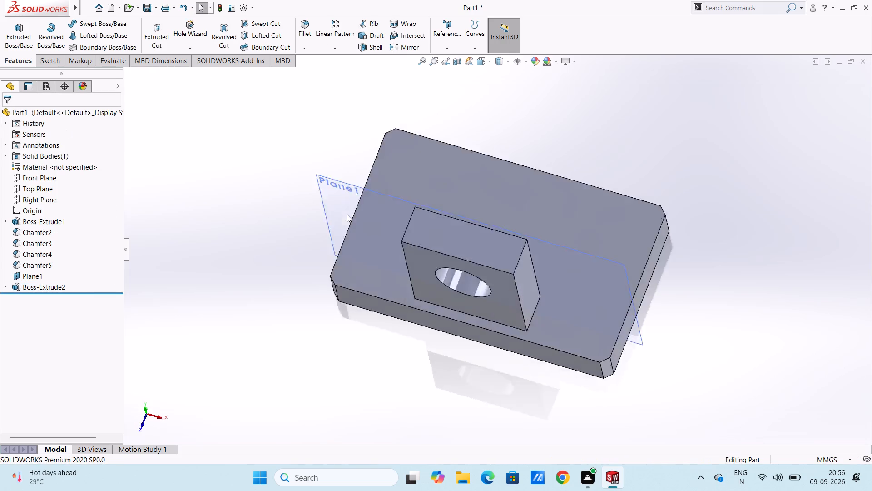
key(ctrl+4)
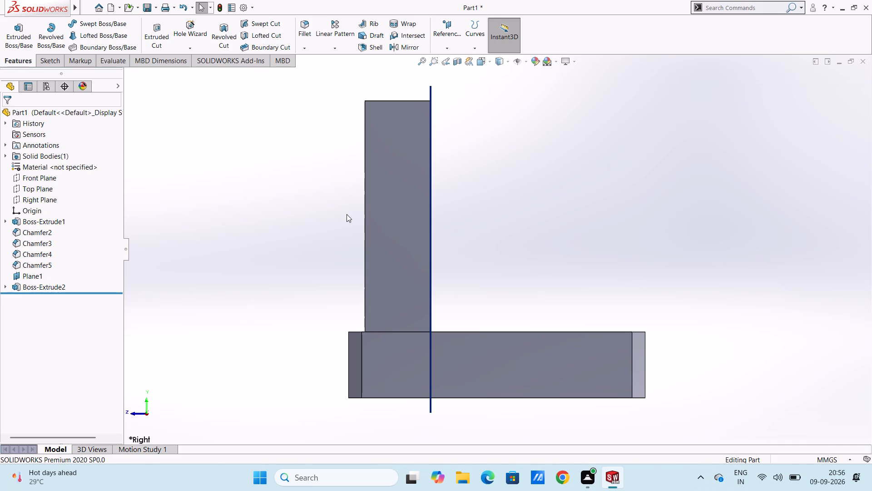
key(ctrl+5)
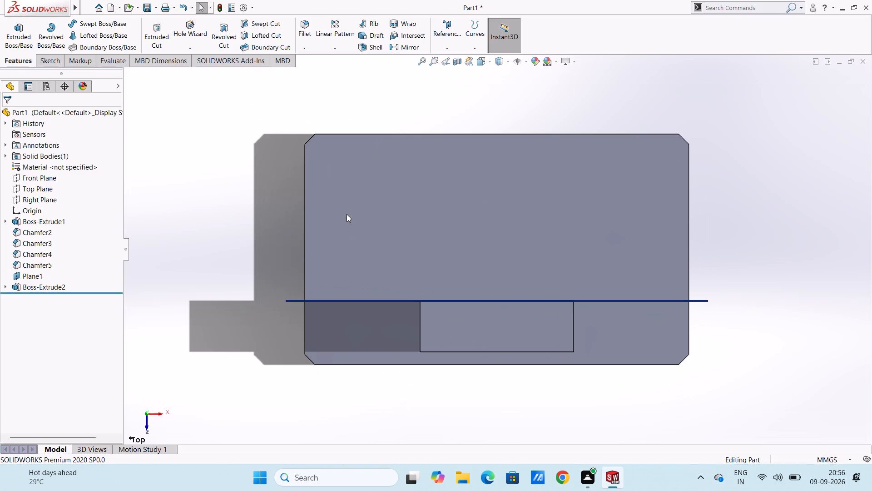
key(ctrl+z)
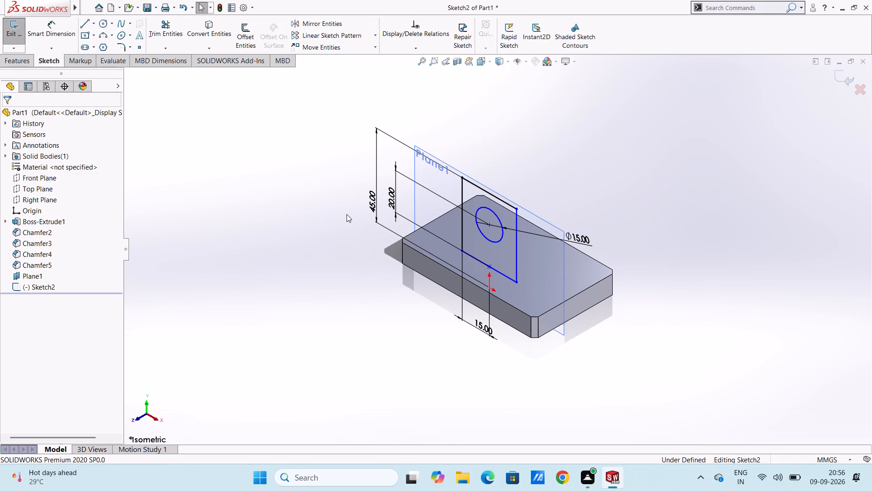
Undo the upright's sketch with its dimensions, circle and rectangle, and the offset plane, back to the chamfered base.
click(428, 161)
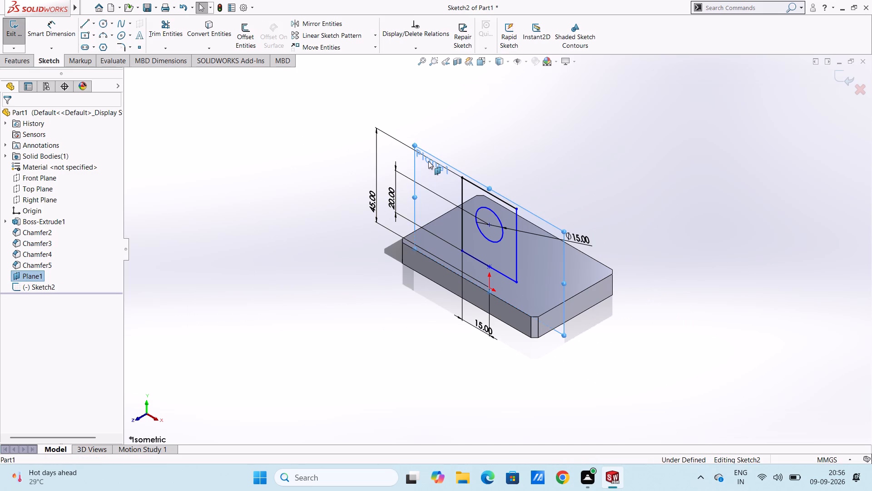
click(171, 254)
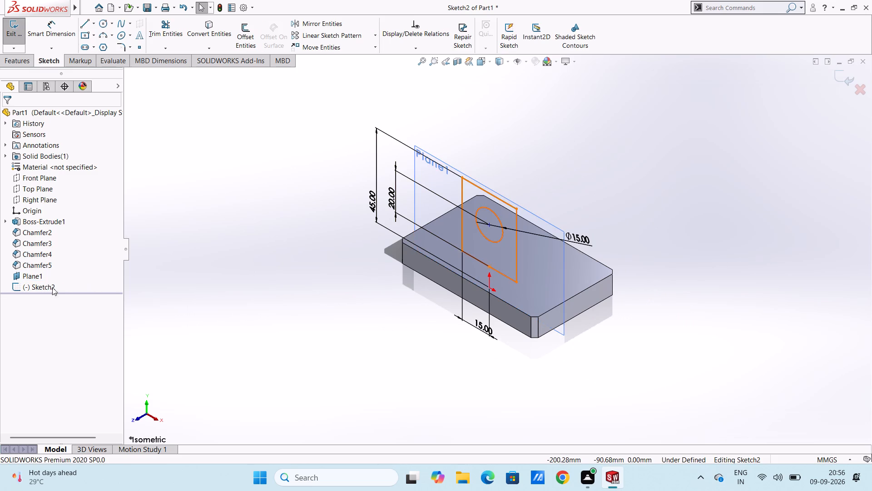
click(39, 275)
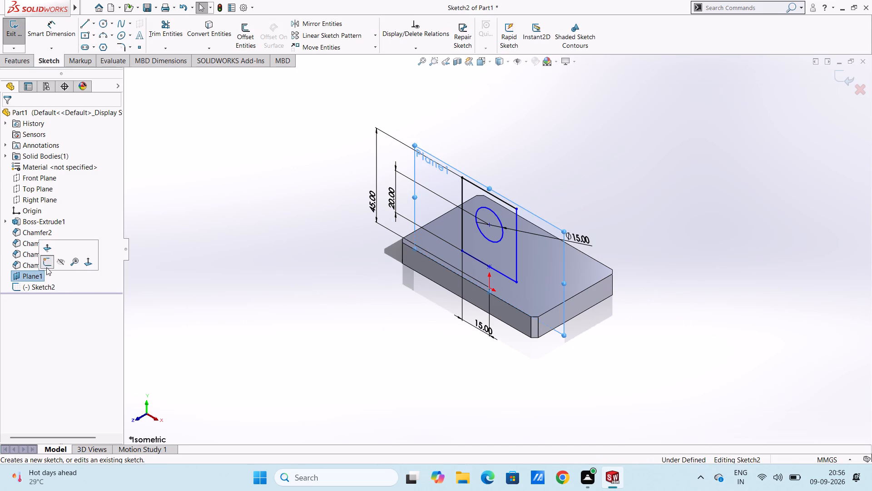
click(203, 269)
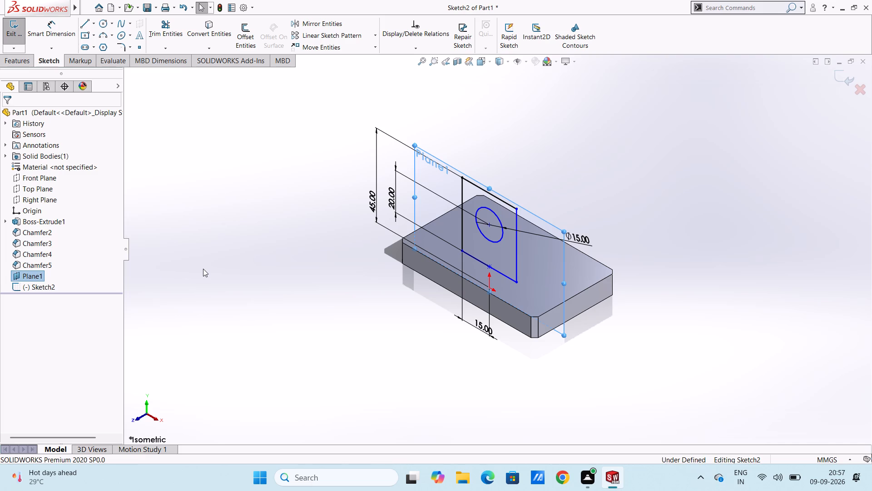
key(ctrl+z)
key(ctrl+z)
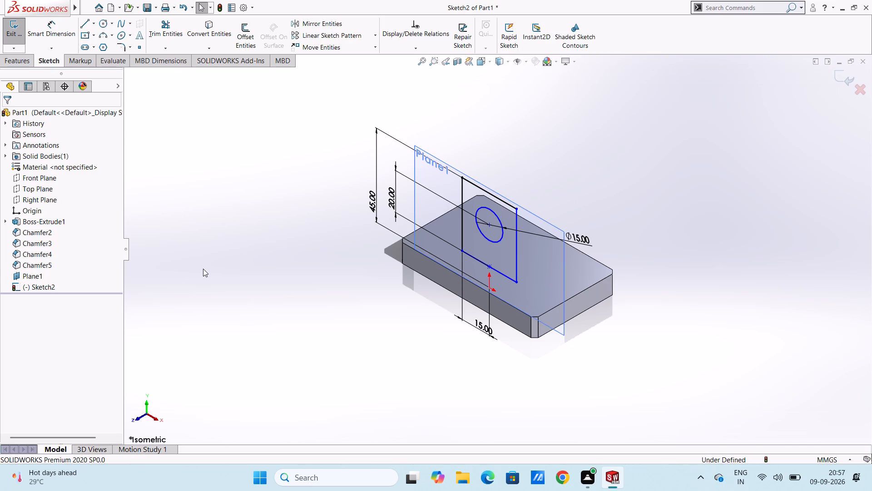
key(ctrl+z)
key(ctrl+z)
key(ctrl+z)
key(ctrl+z)
key(ctrl+z)
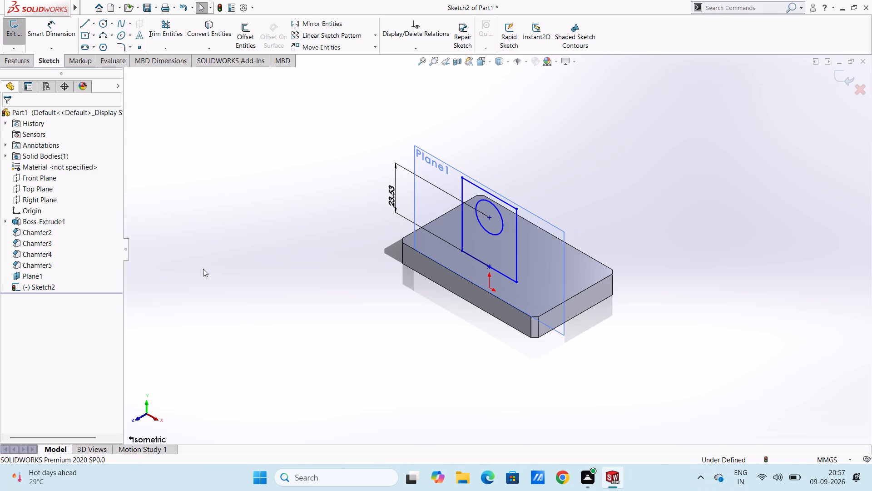
key(ctrl+z)
key(ctrl+z)
key(ctrl+z)
key(ctrl+z)
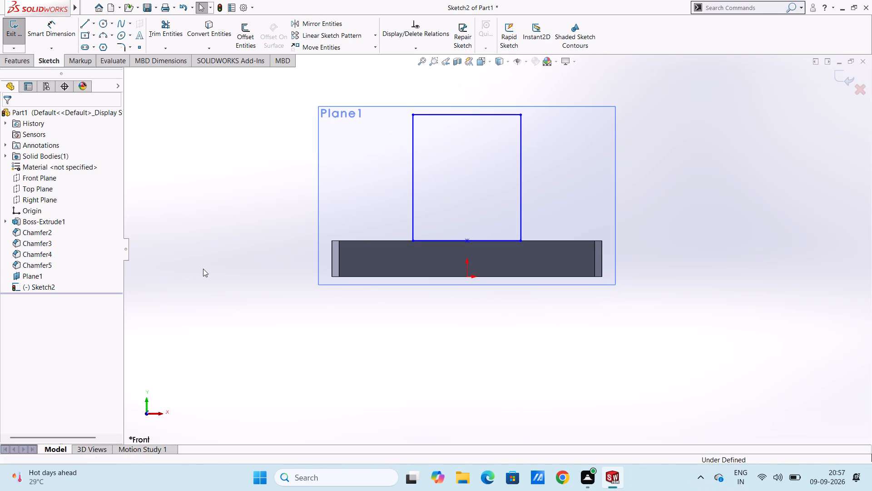
key(ctrl+z)
key(ctrl+z)
key(ctrl+z)
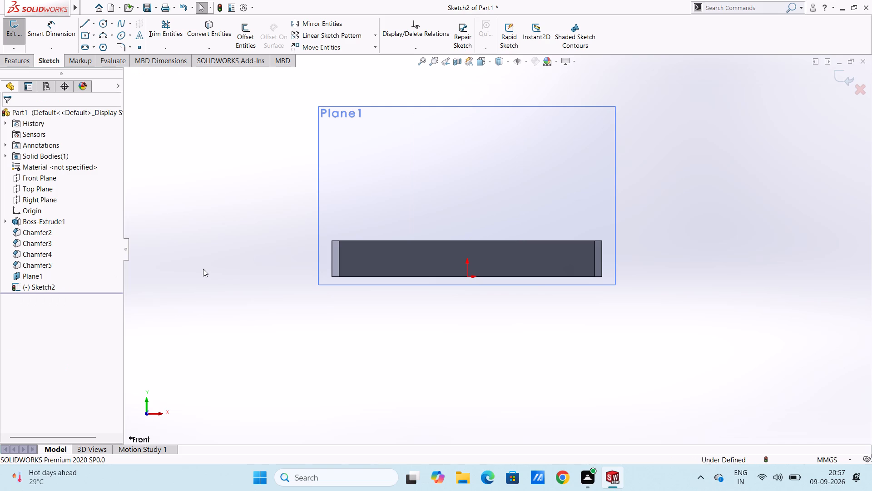
key(ctrl+z)
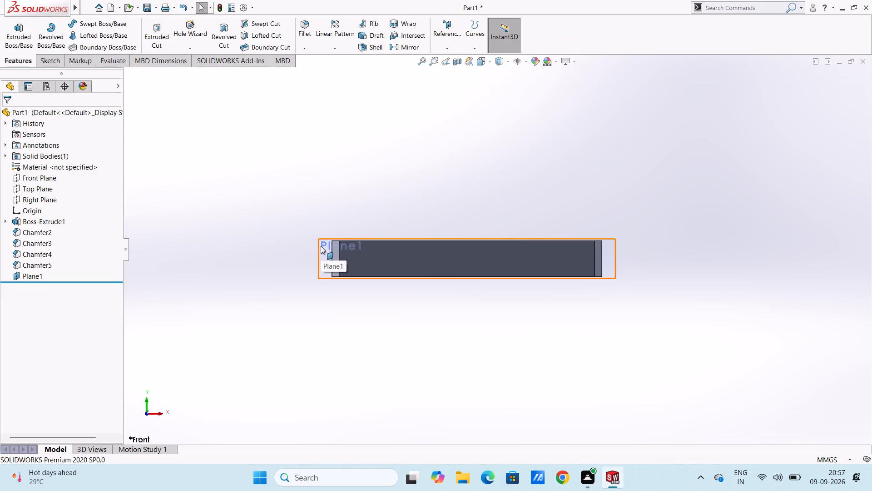
key(ctrl+z)
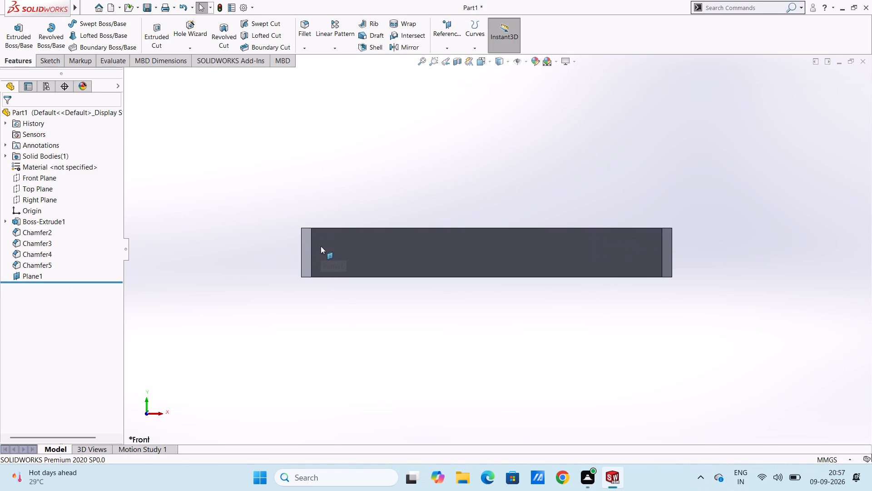
Create a reference plane offset 5 mm from the Front Plane.
click(452, 23)
click(456, 59)
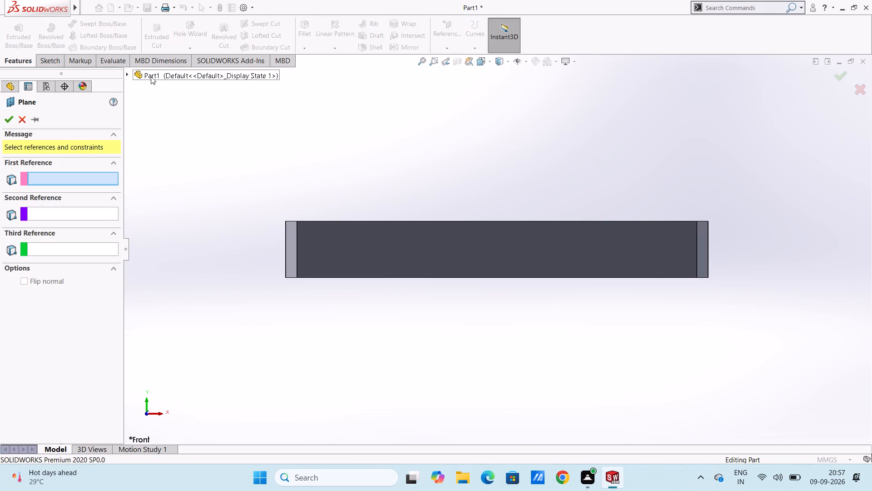
click(150, 76)
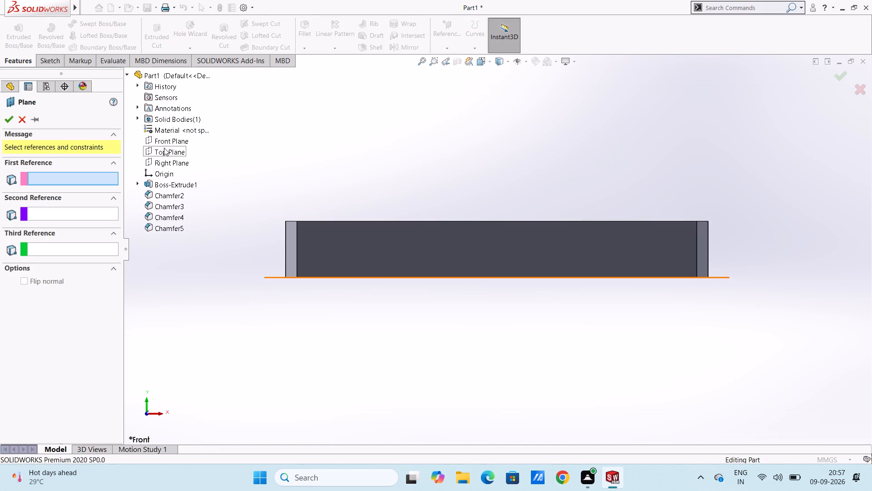
click(165, 143)
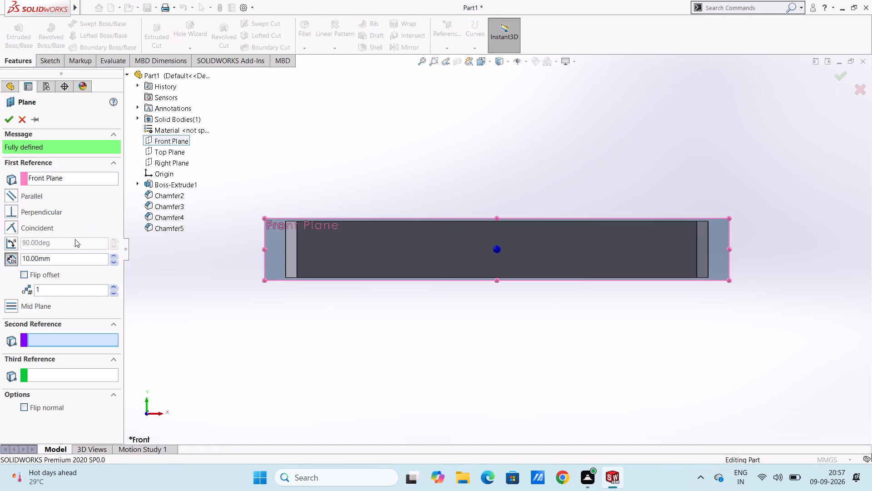
double_click(73, 261)
key(5)
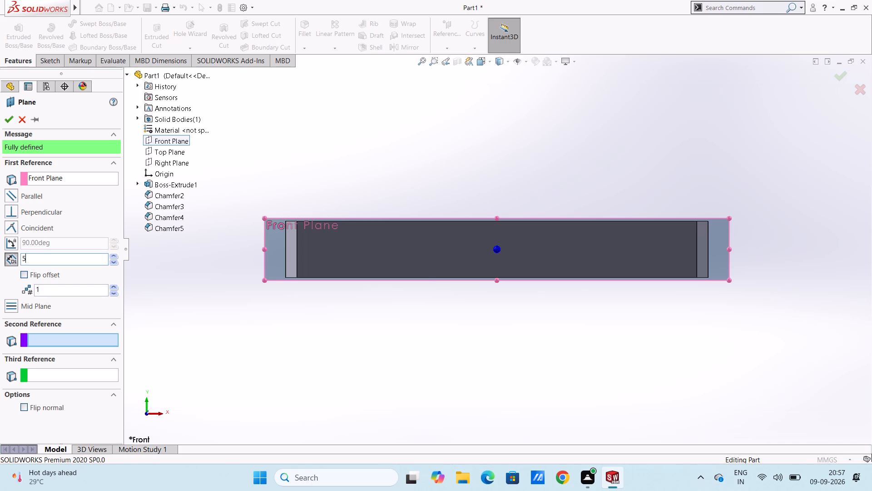
key(Return)
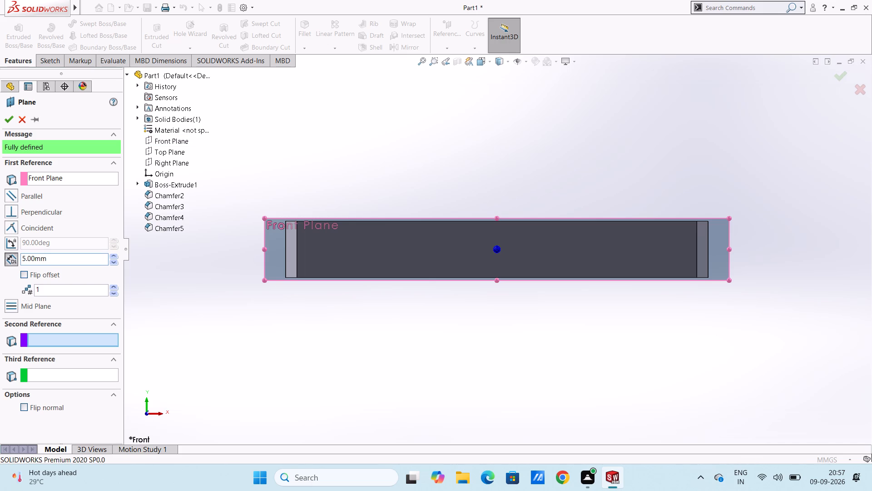
click(14, 121)
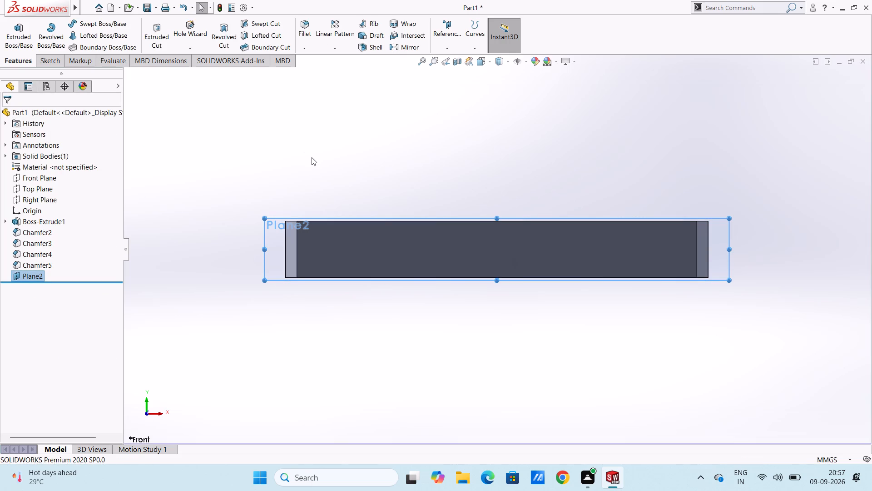
Start a sketch on the new plane and draw a horizontal midpoint line from the base's top-edge midpoint, extending 15 mm each side.
key(ctrl+5)
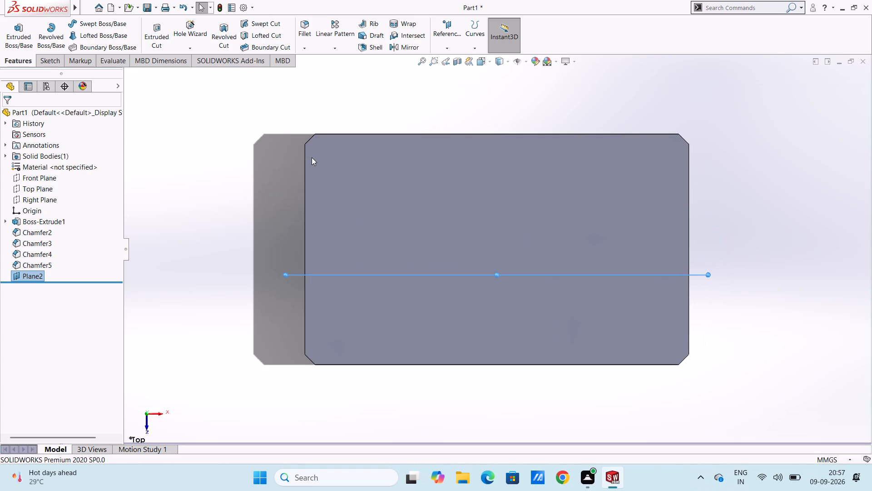
key(ctrl+1)
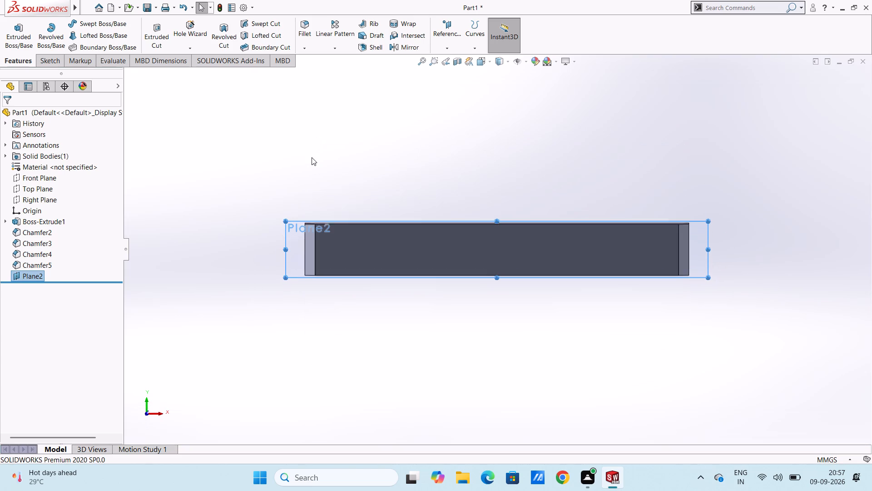
click(299, 241)
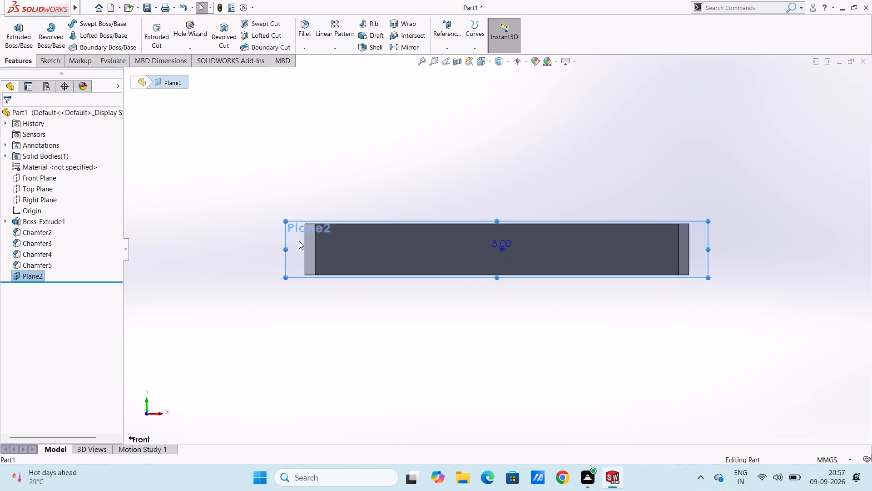
click(341, 218)
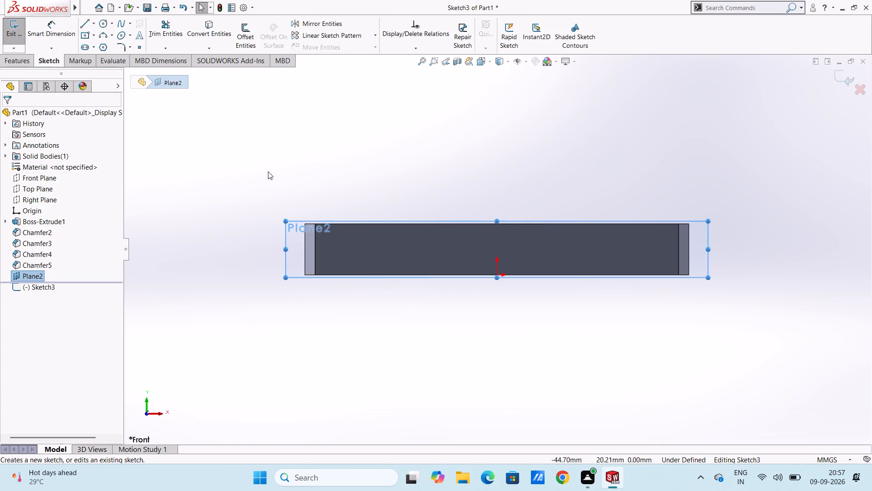
click(268, 171)
click(93, 22)
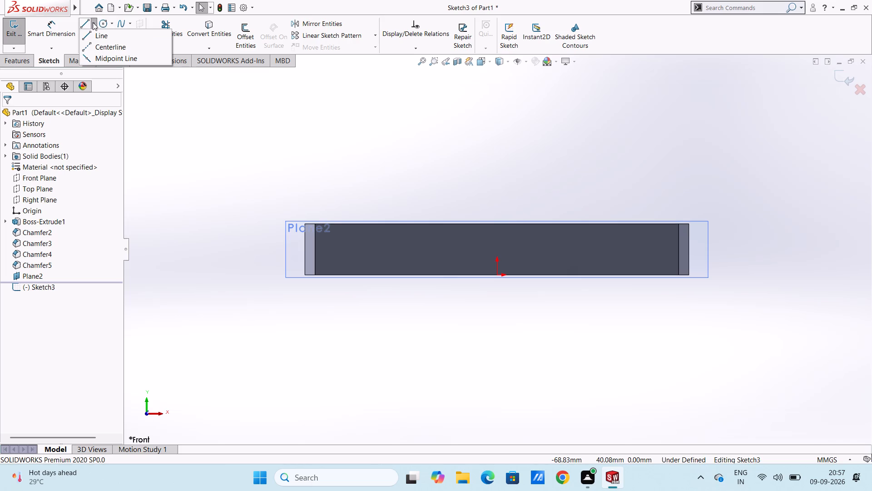
click(96, 58)
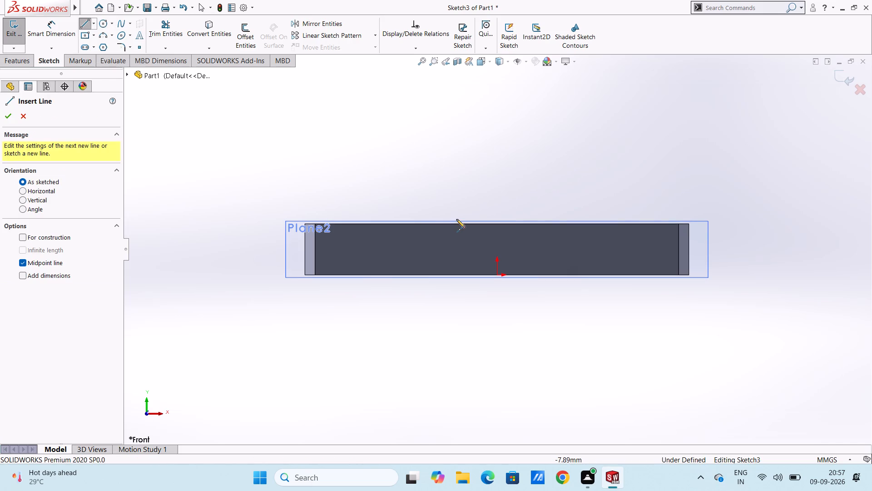
click(498, 224)
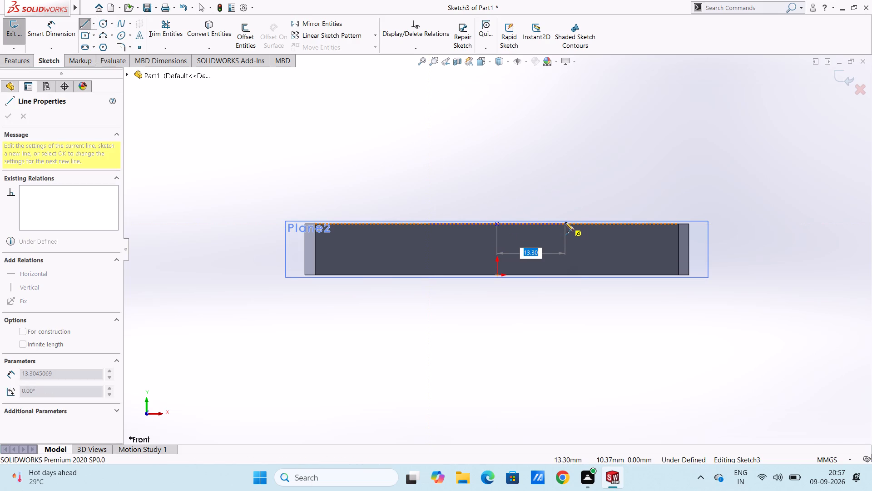
text(15)
key(Return)
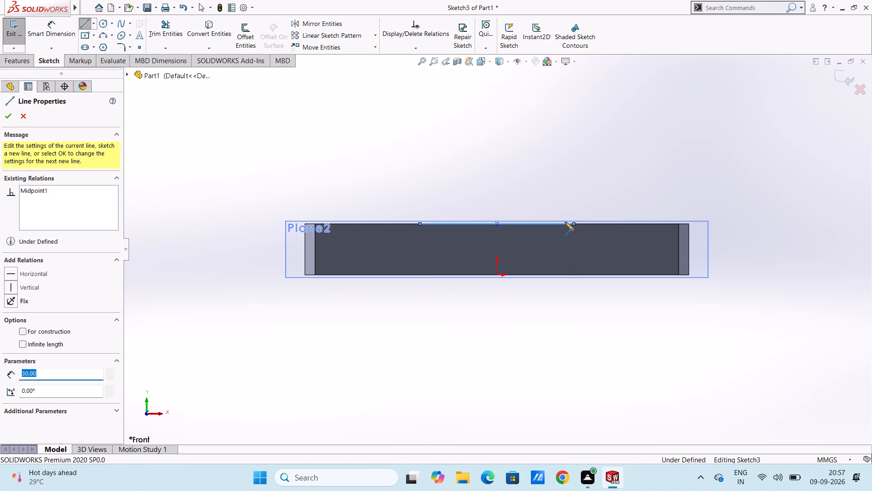
key(Escape)
key(Escape)
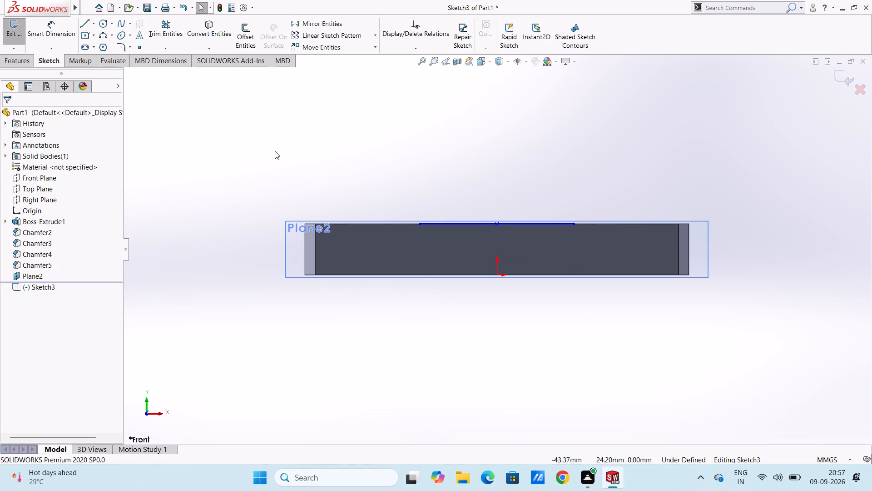
Close the upright's rectangle with lines: 35 mm up from the base line's left end, 30 mm across, and back down to its right end.
click(85, 26)
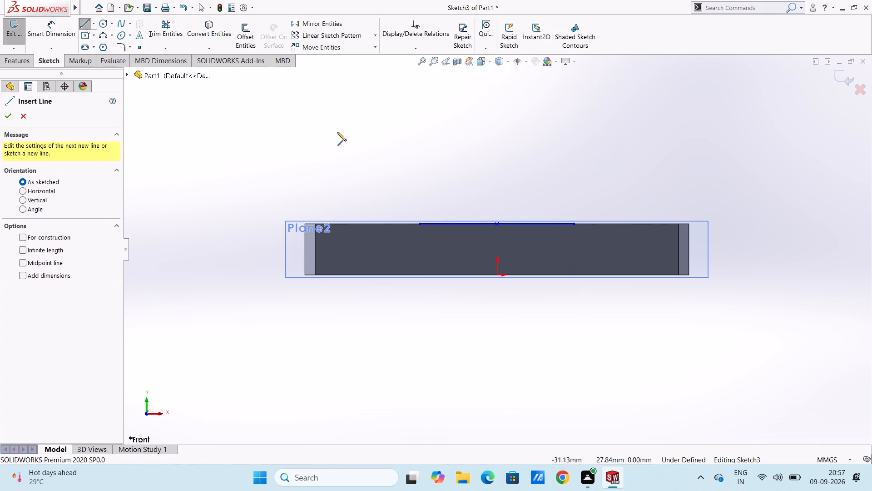
click(421, 225)
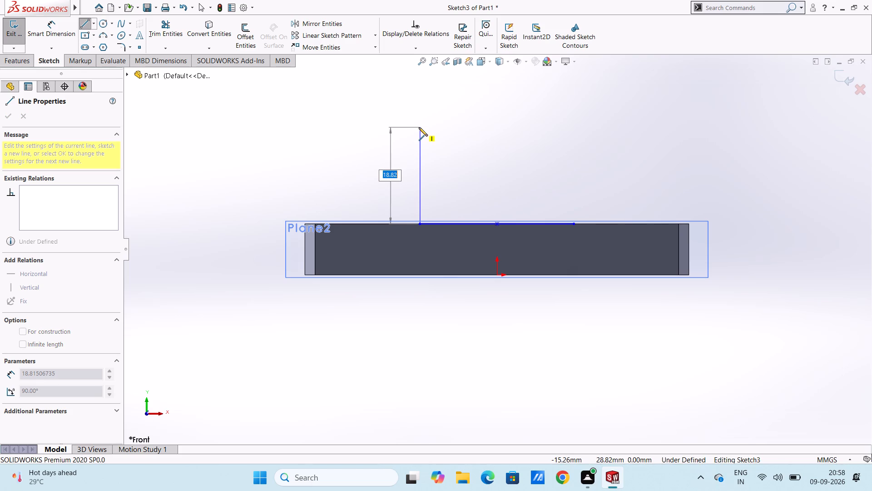
text(35)
key(Return)
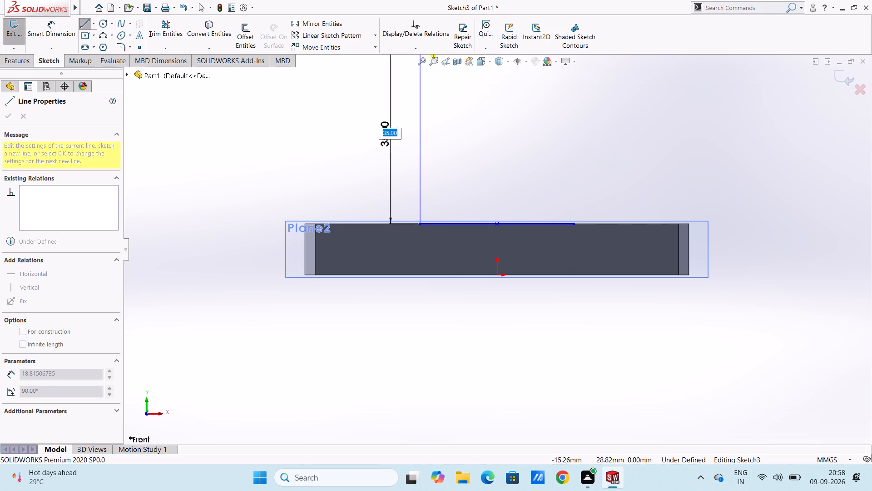
ctrl+scroll(419, 127, up, 3)
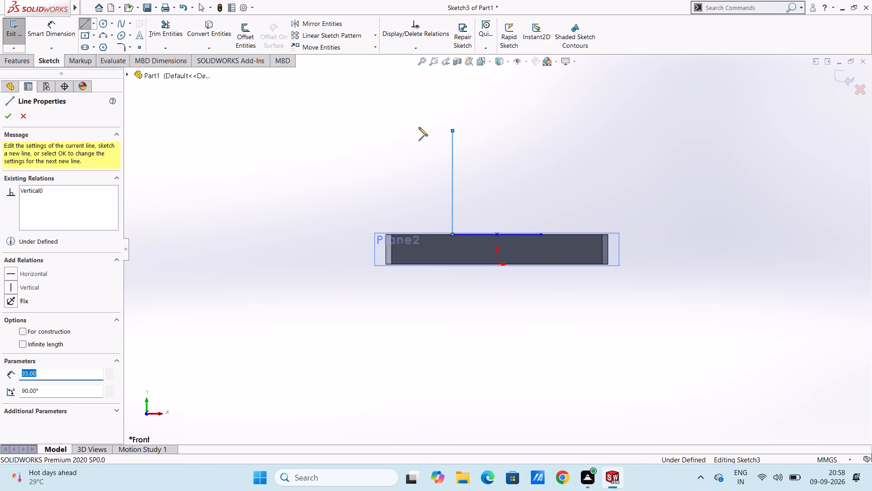
click(542, 130)
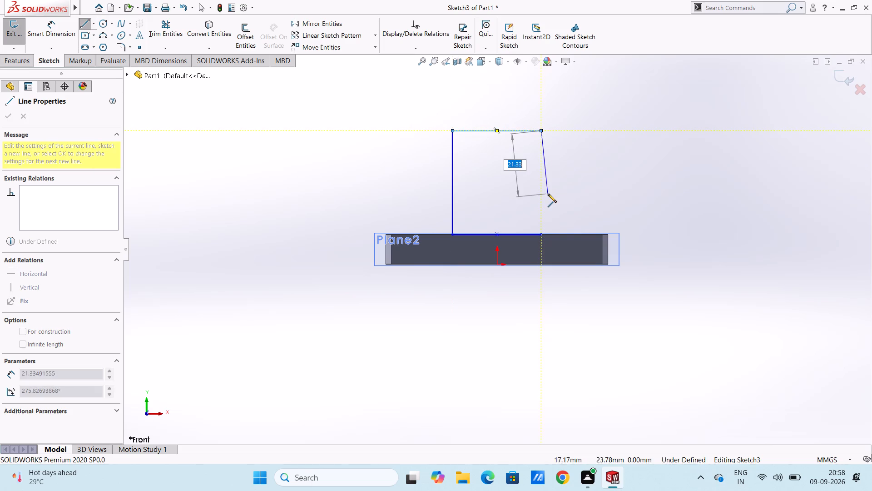
click(541, 235)
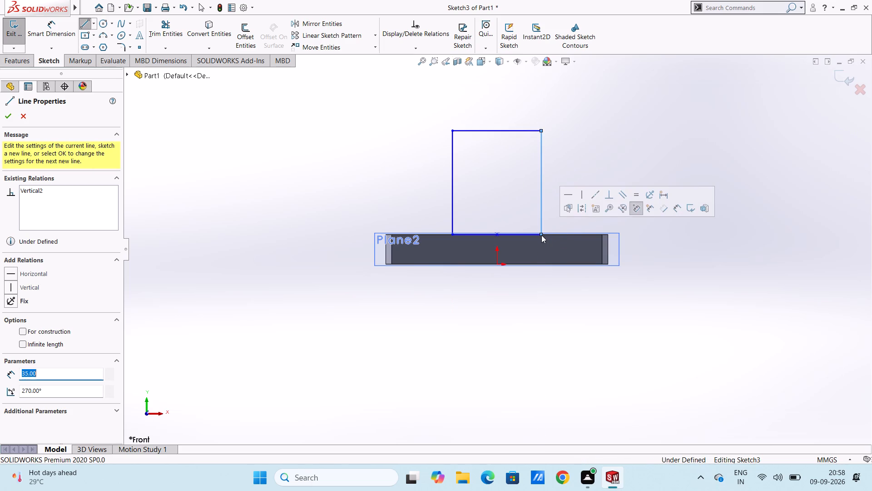
key(Escape)
key(Escape)
Draw a 7.5 mm radius circle inside the rectangle, centred on its vertical midline.
ctrl+scroll(541, 235, up, 1)
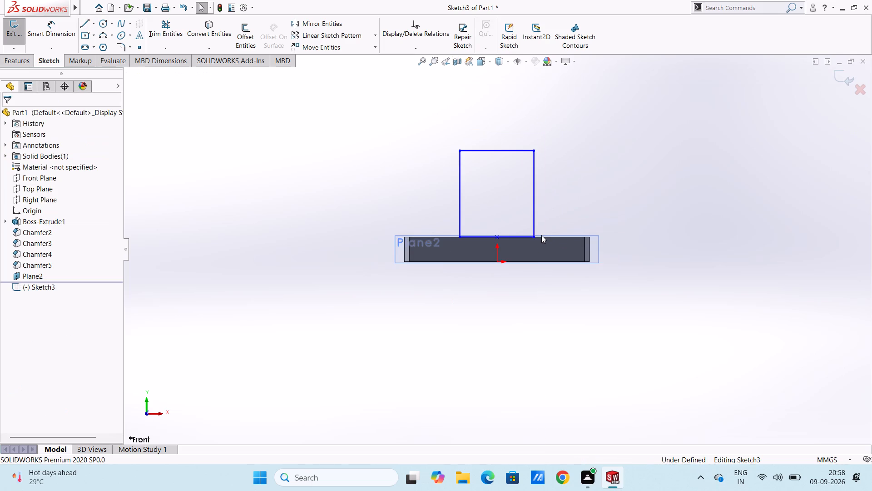
ctrl+scroll(541, 235, up, 1)
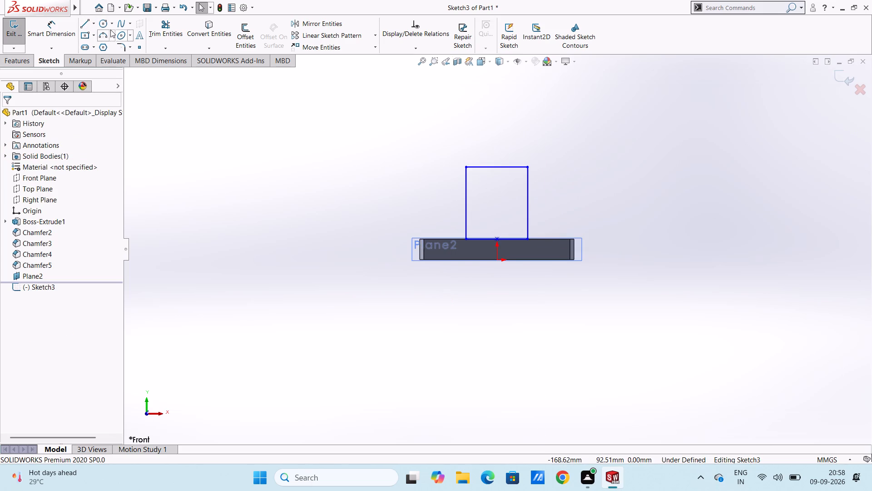
click(108, 26)
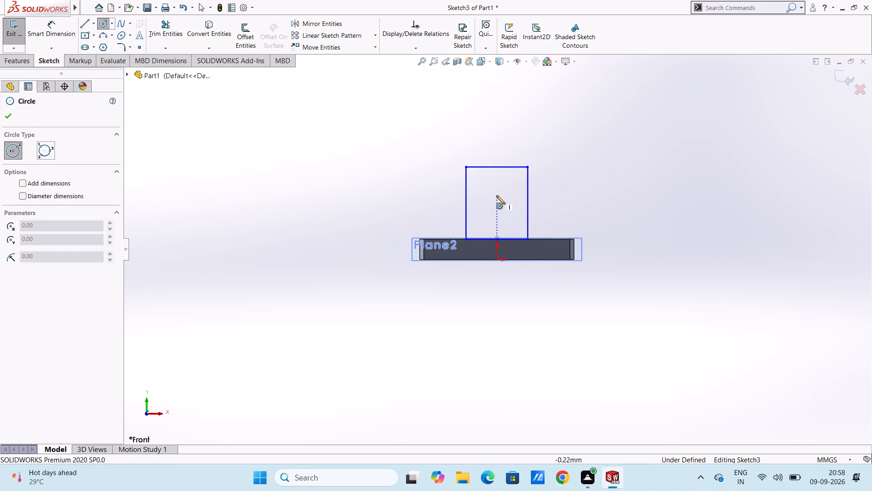
click(496, 195)
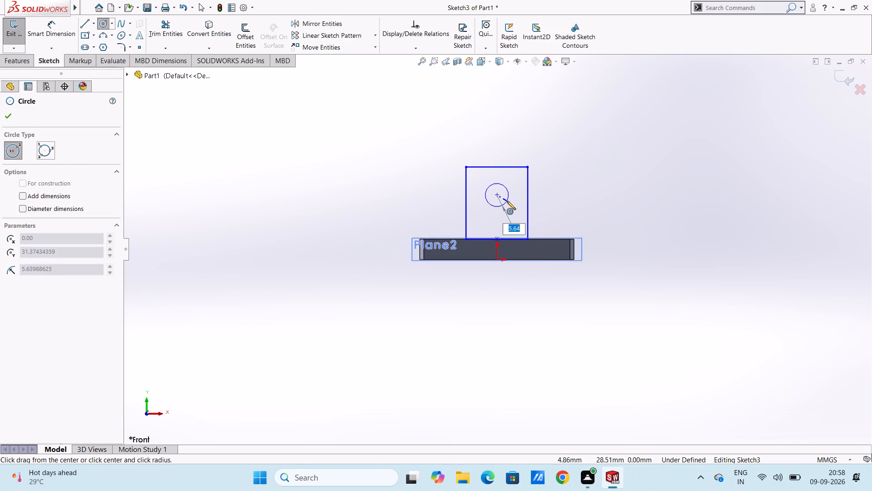
text(7.5)
key(Return)
key(Escape)
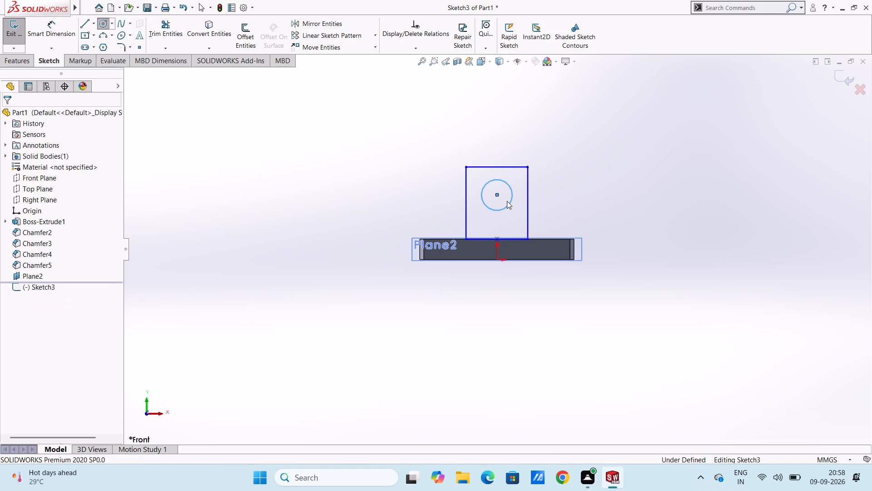
key(Escape)
Dimension the circle's centre 30 mm above the origin.
ctrl+scroll(507, 201, down, 2)
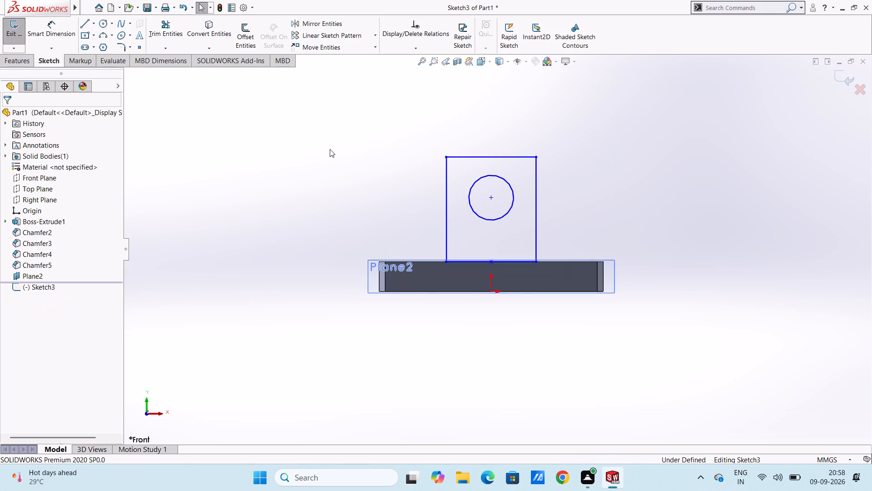
click(46, 27)
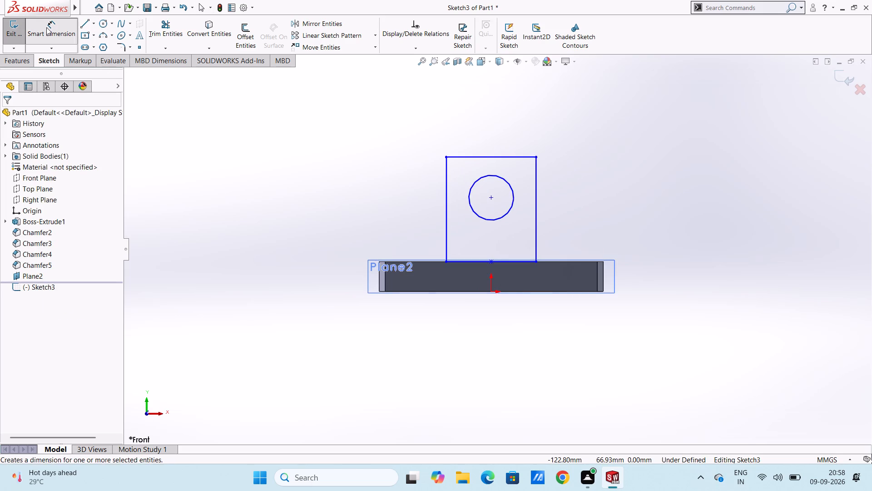
click(491, 198)
click(491, 292)
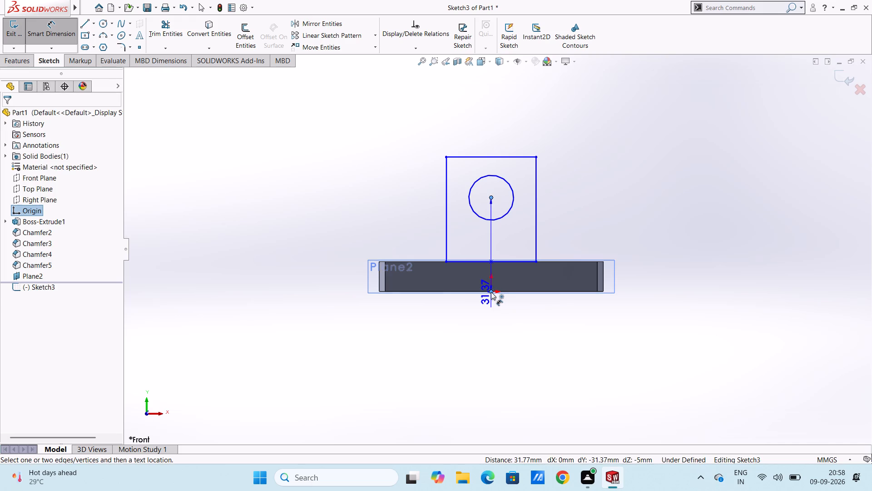
click(307, 282)
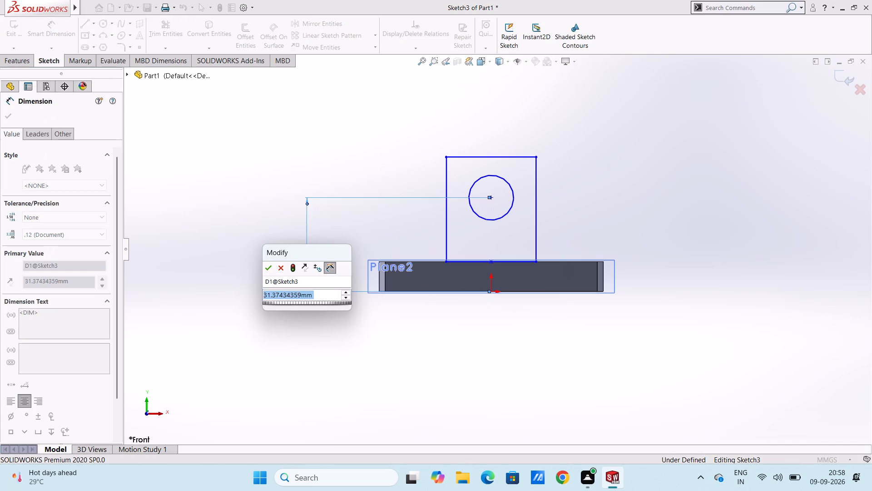
text(30)
key(Return)
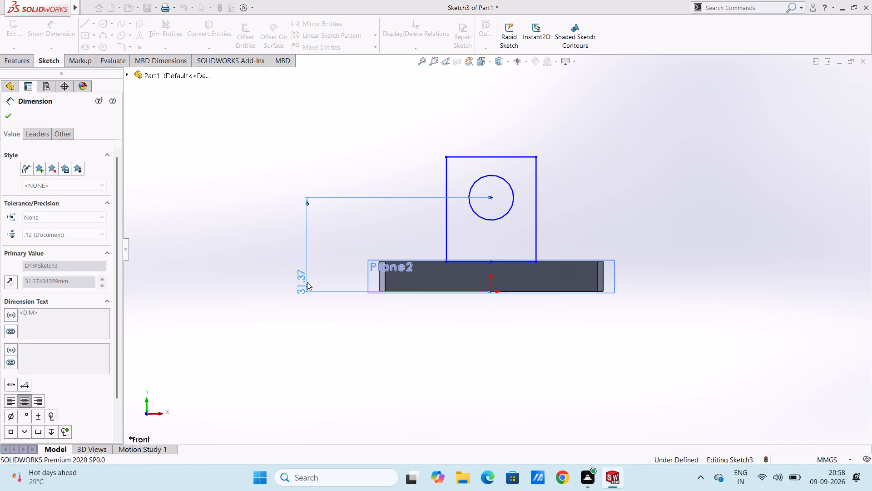
click(339, 253)
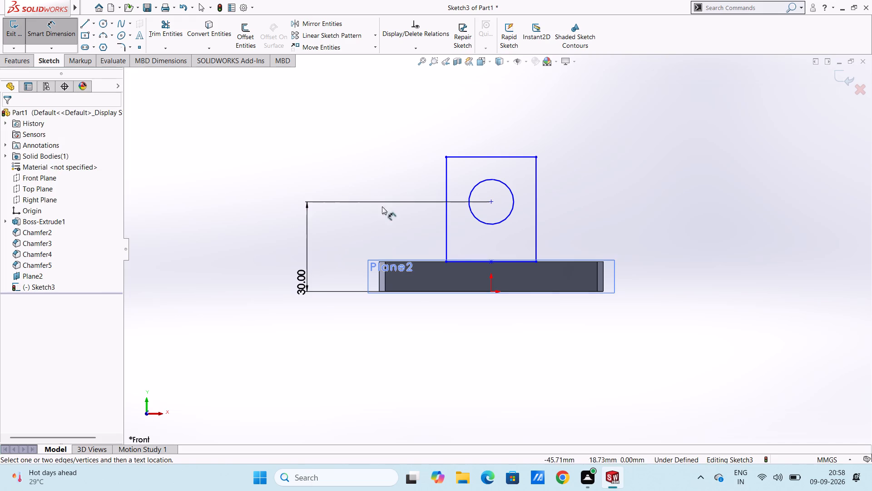
Dimension the rectangle's top line 45 mm above the origin and its left line 15 mm from the origin.
click(469, 157)
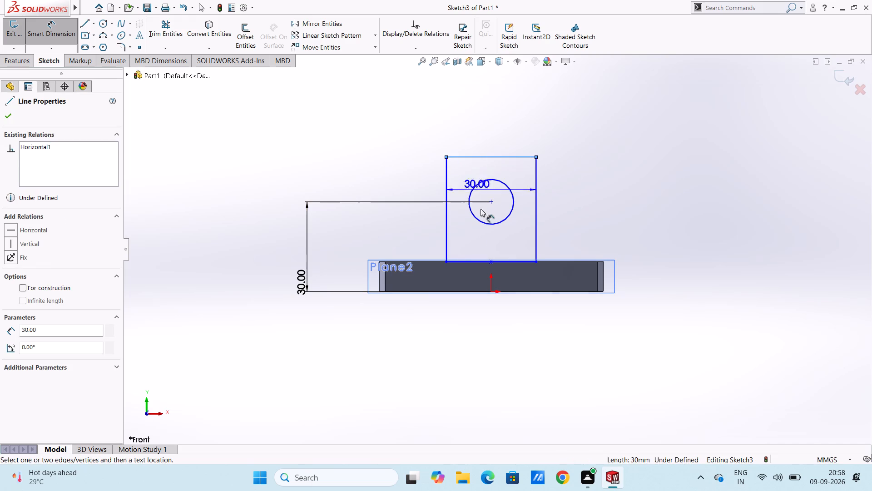
click(490, 291)
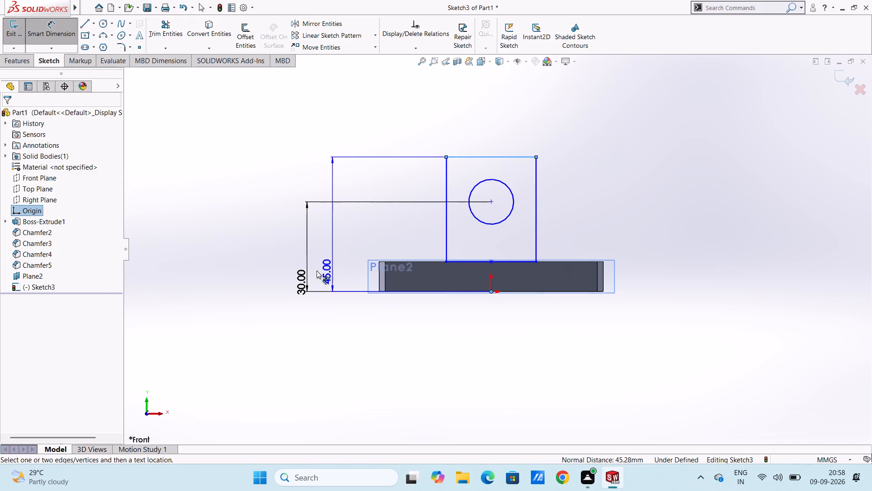
click(232, 258)
key(Return)
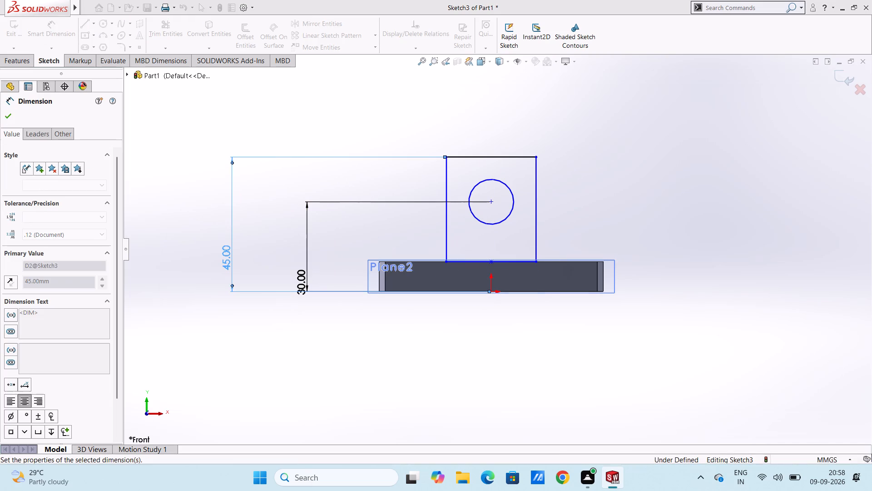
click(329, 245)
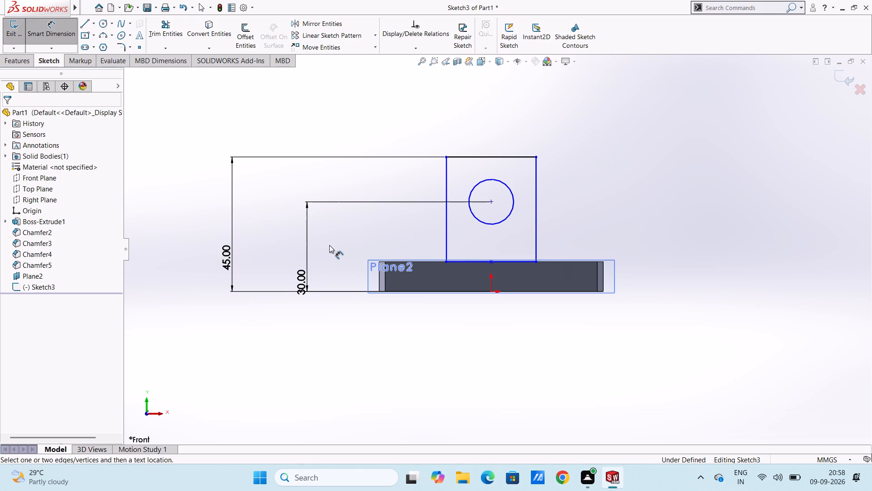
click(446, 250)
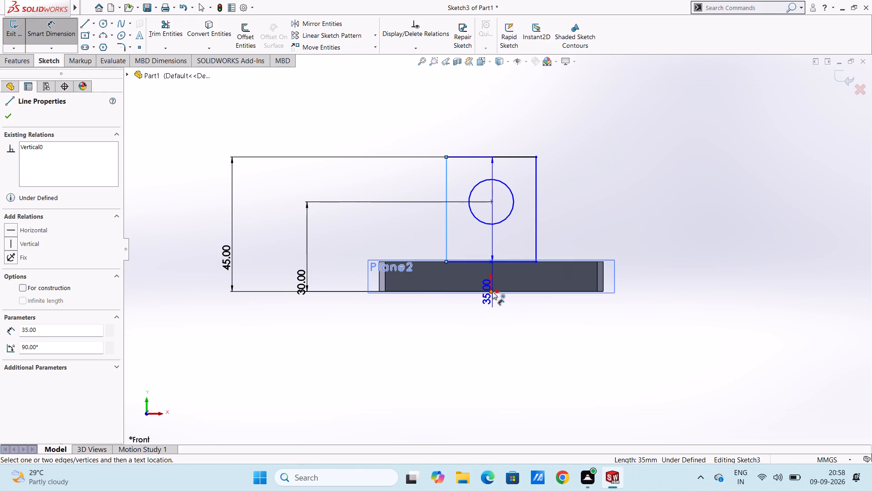
click(492, 291)
click(479, 347)
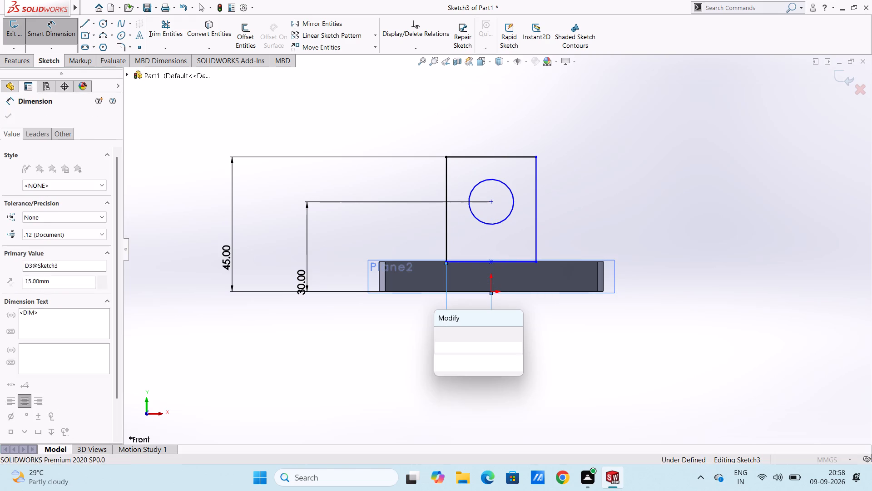
key(Return)
click(575, 344)
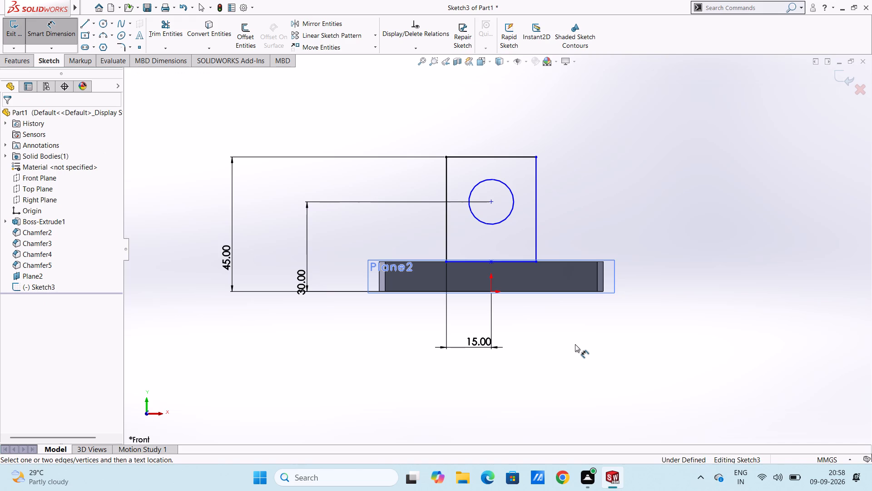
key(Escape)
Extrude the upright's profile as a blind 10 mm boss from the sketch plane, merged with the base.
key(ctrl+6)
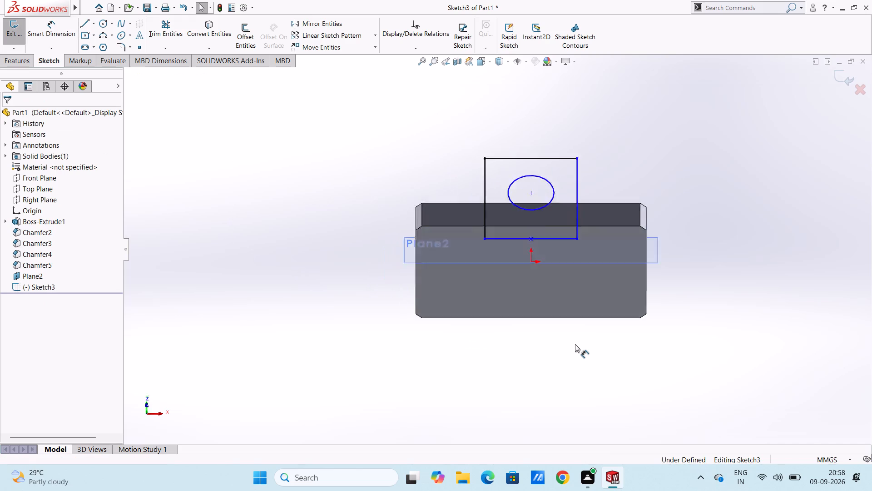
key(ctrl+7)
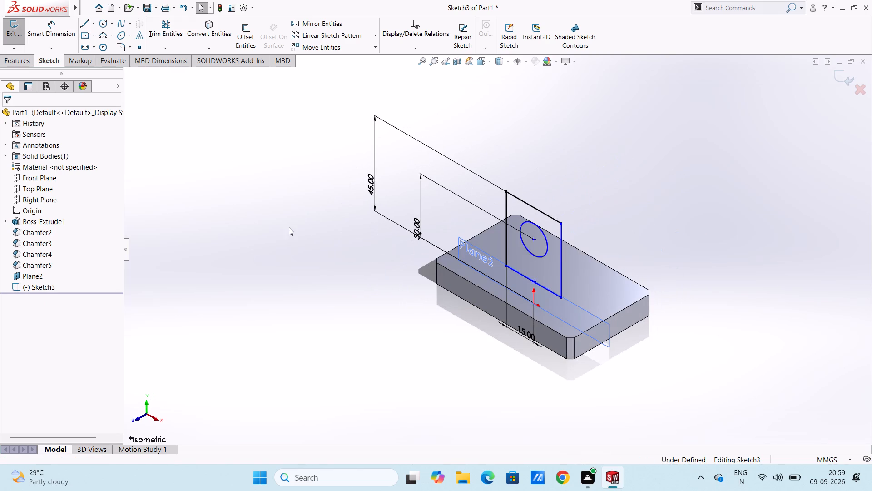
click(24, 59)
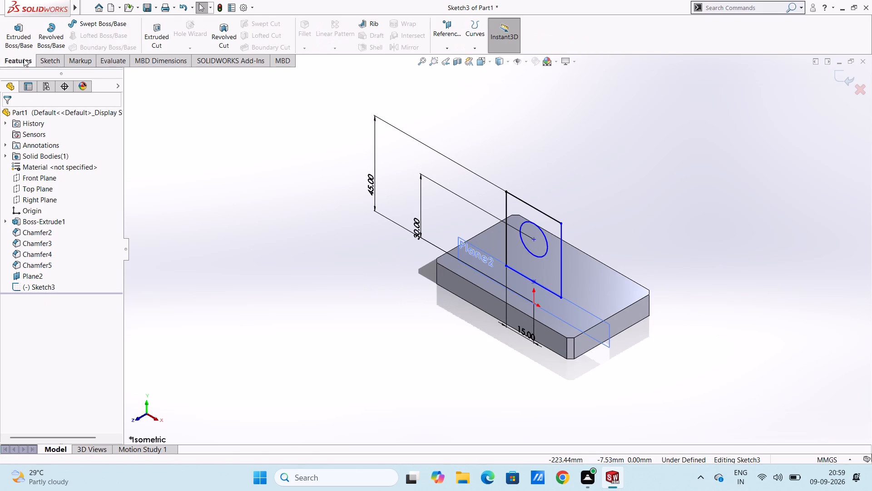
click(23, 33)
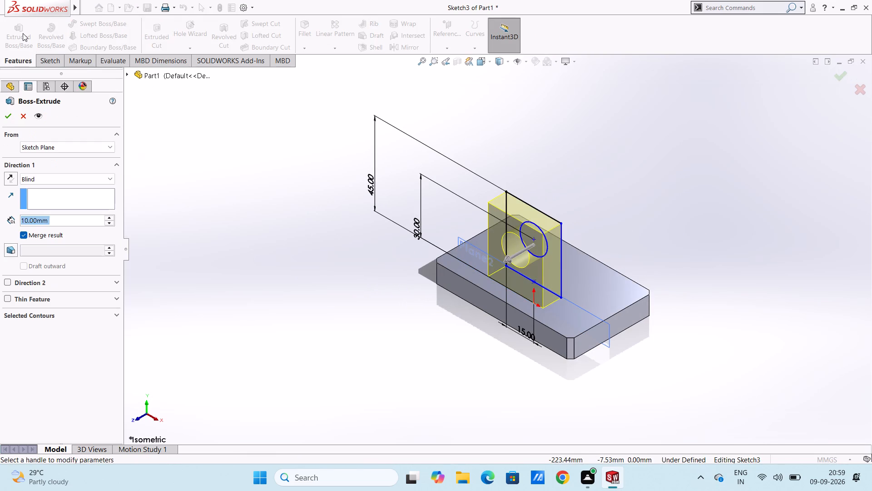
click(6, 115)
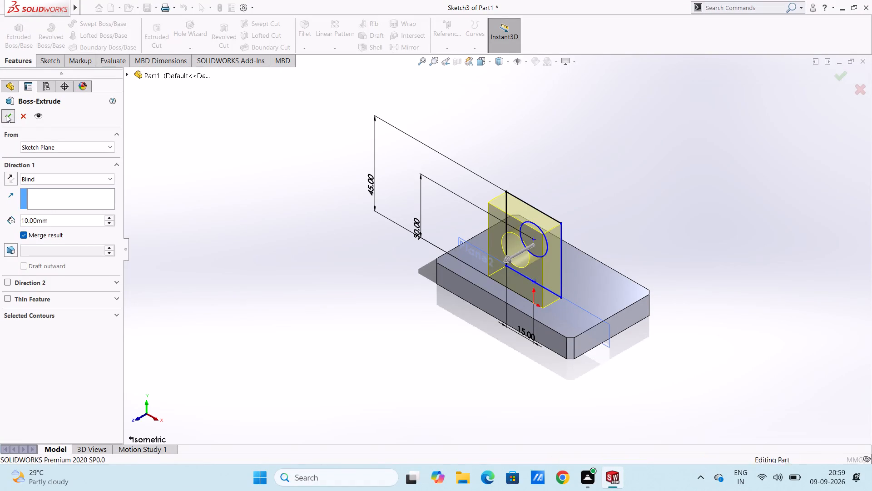
click(296, 177)
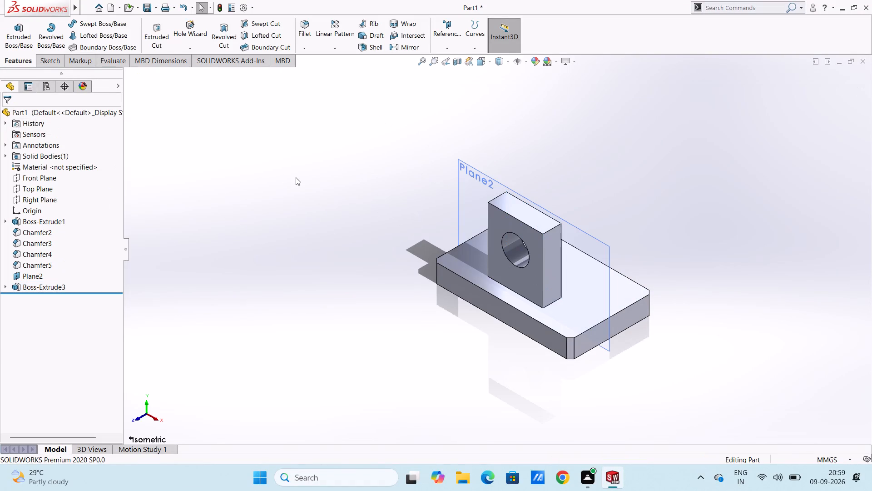
Hide the 5 mm offset reference plane.
key(ctrl+3)
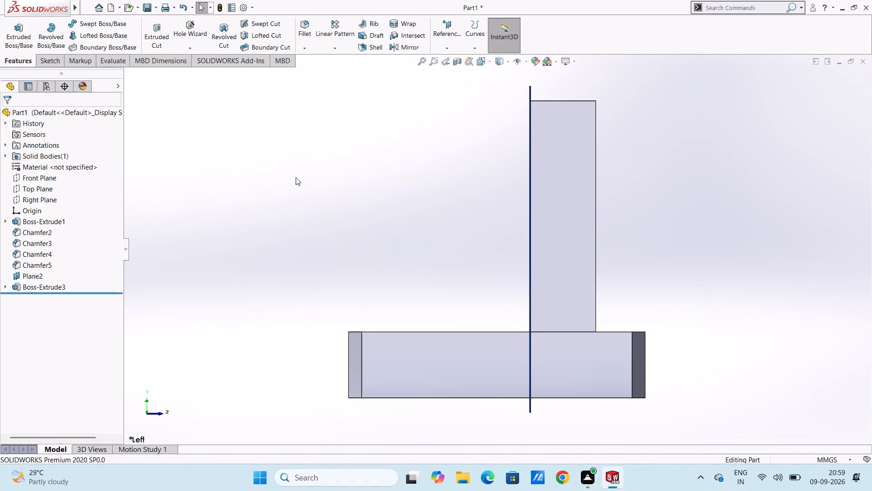
key(ctrl+2)
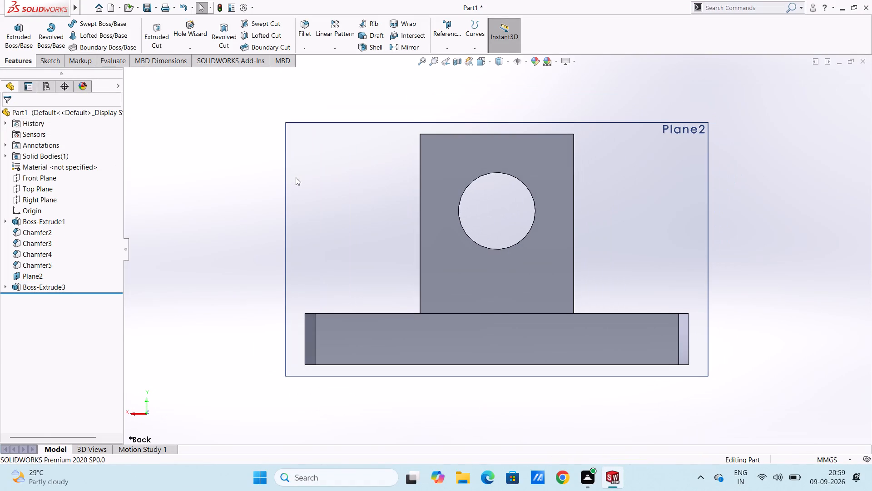
click(36, 276)
click(55, 264)
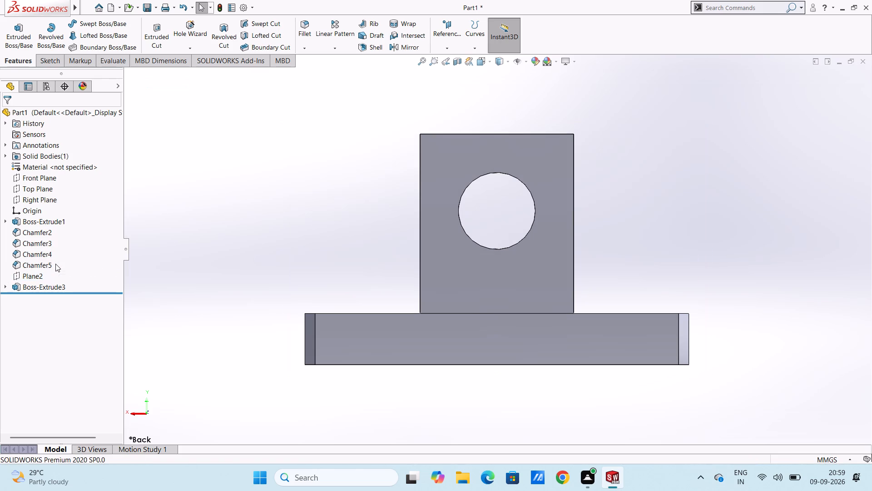
Sketch a closed 30 × 35 mm rectangle of lines on the base's back face, tracing the upright's outline above the base.
click(455, 355)
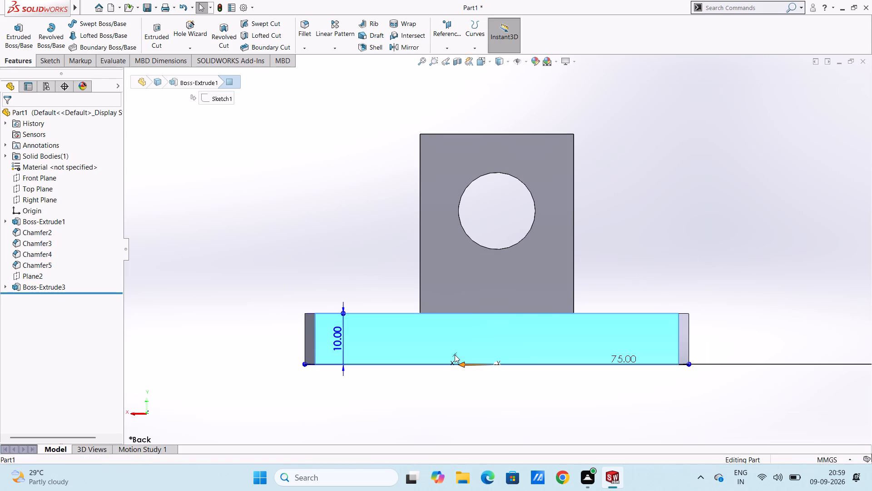
click(495, 329)
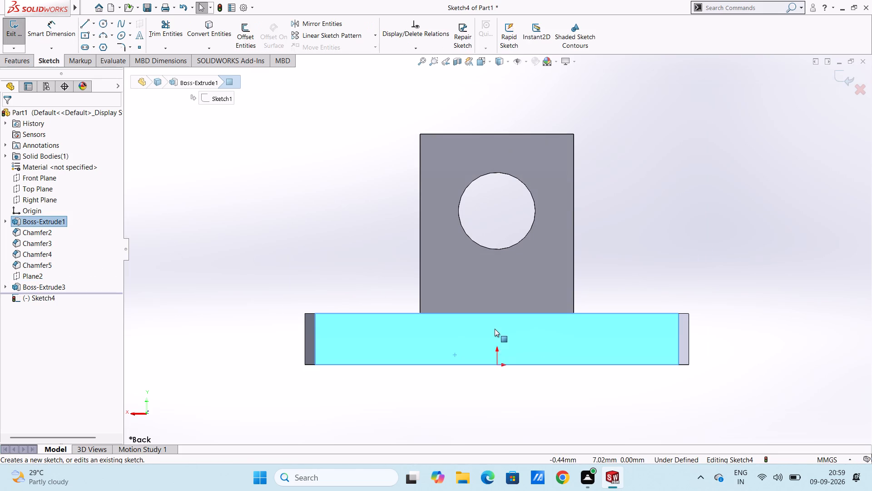
click(301, 246)
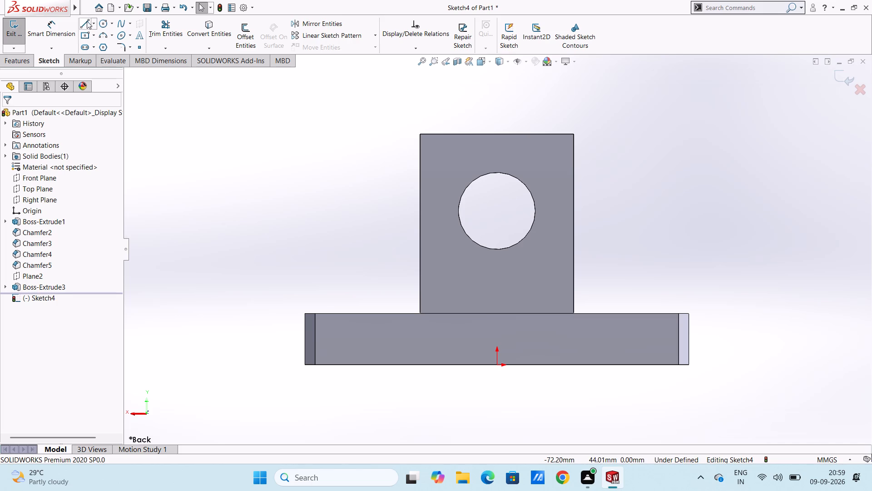
click(93, 25)
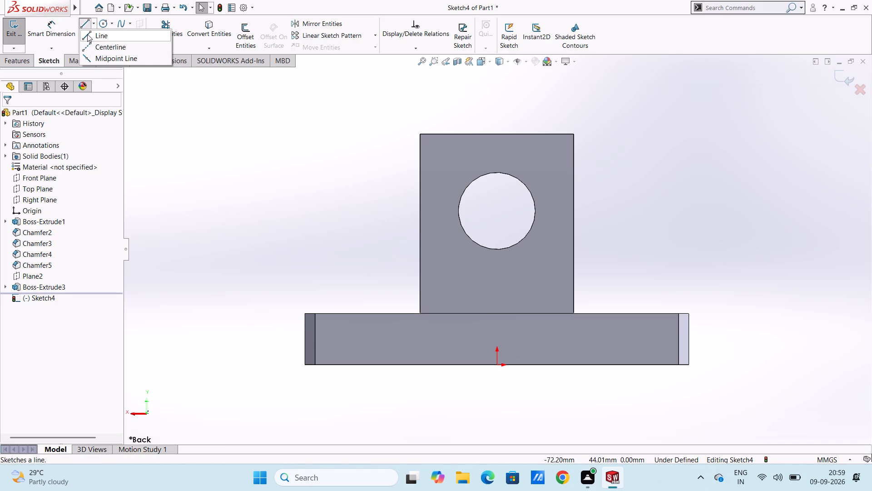
click(87, 34)
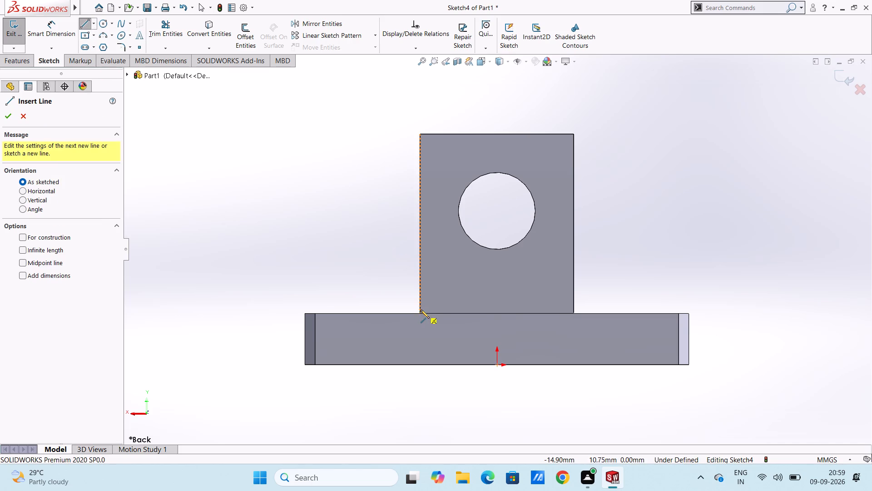
click(419, 313)
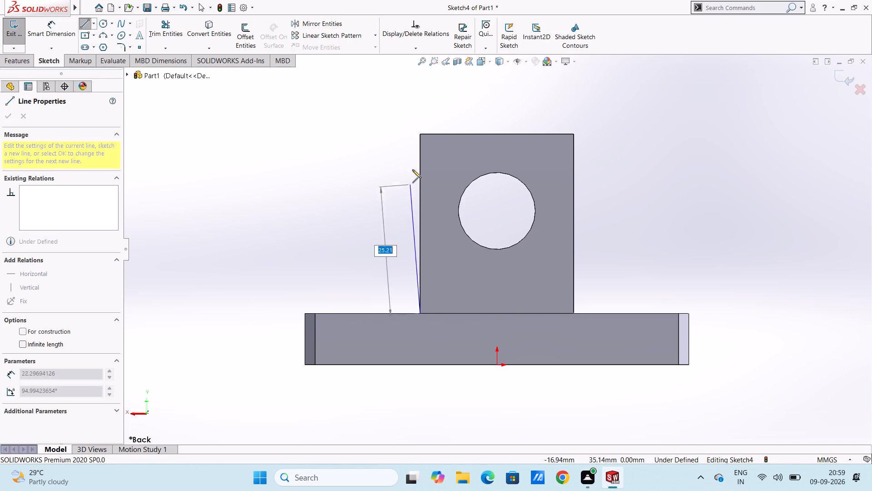
click(420, 135)
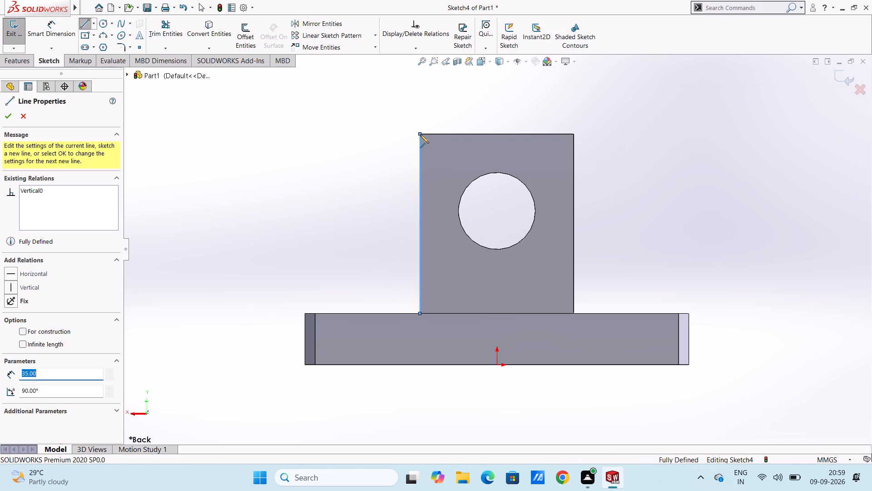
click(574, 135)
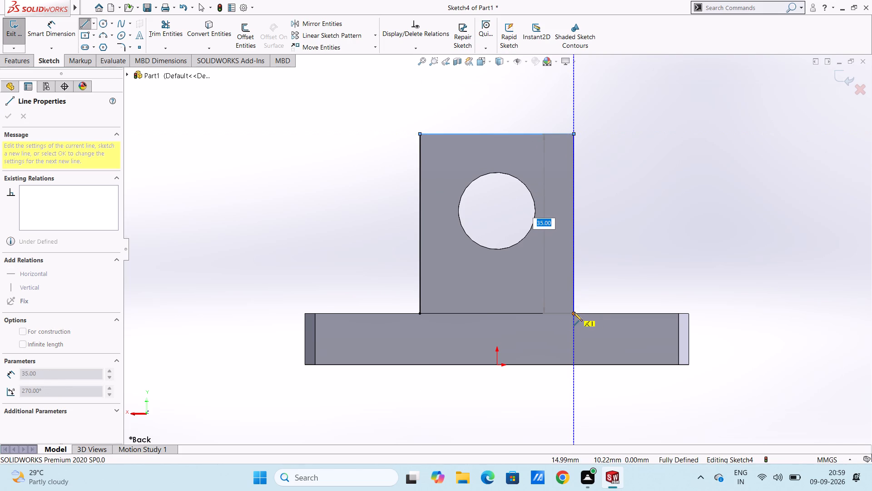
click(574, 312)
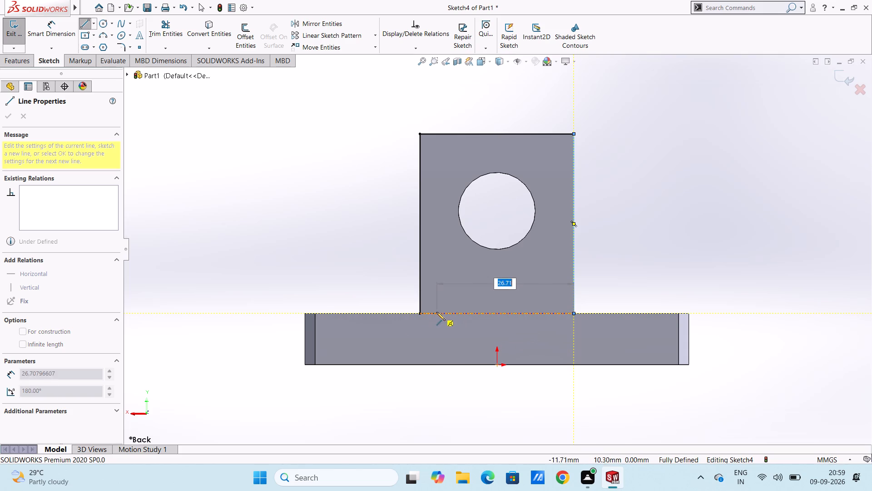
click(419, 313)
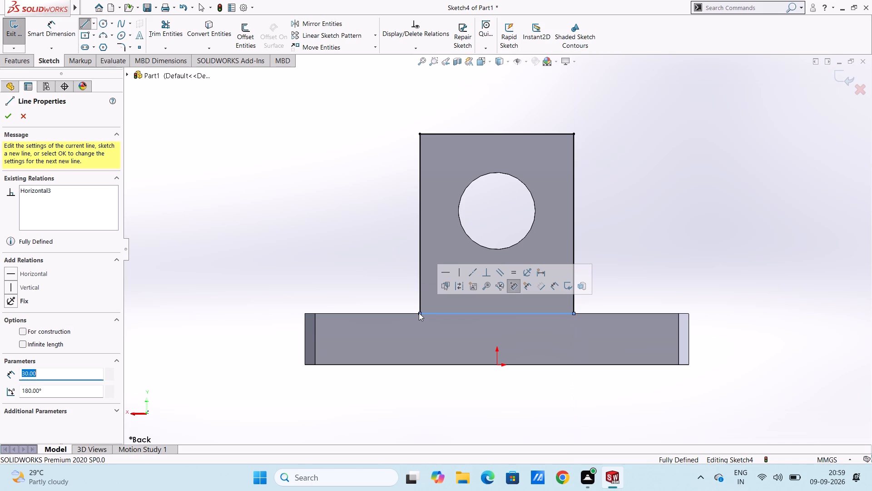
key(Escape)
key(Escape)
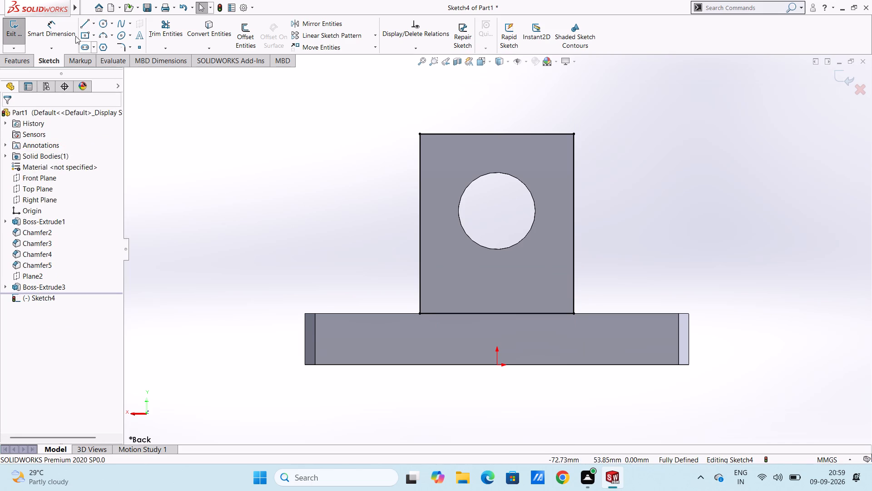
Sketch a circle centred on the upright's hole and dimension its diameter as 15 mm.
click(103, 26)
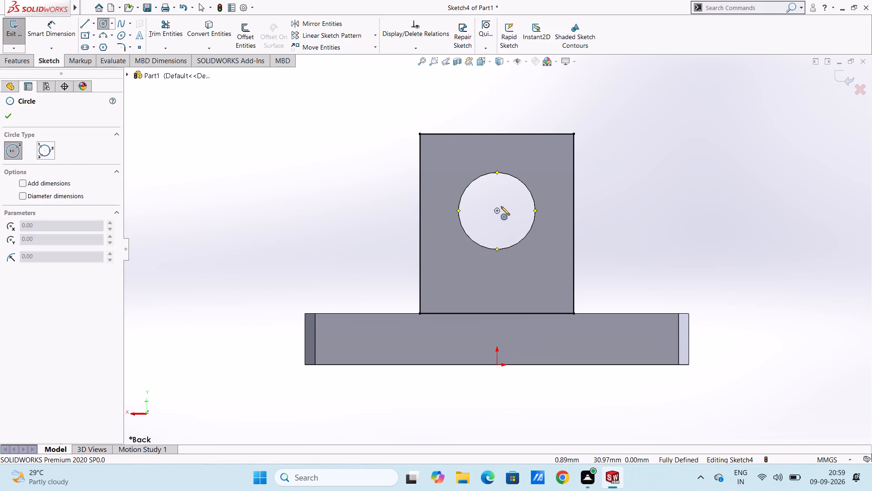
click(496, 210)
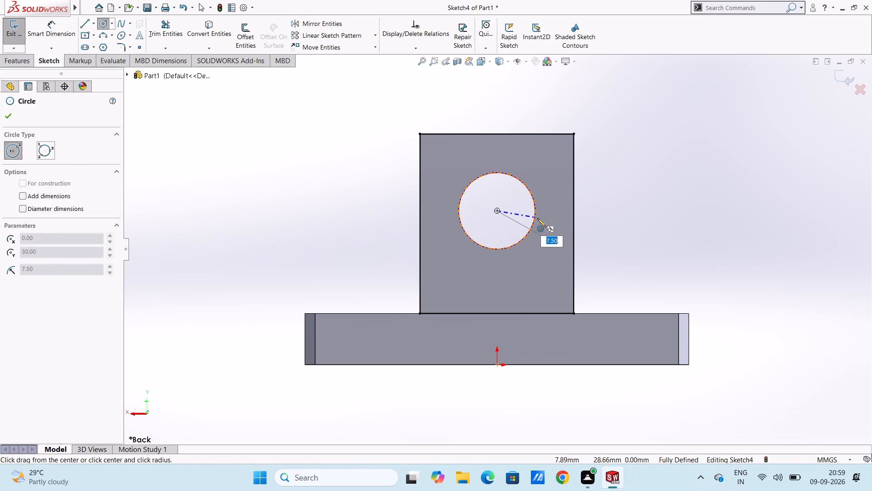
key(Return)
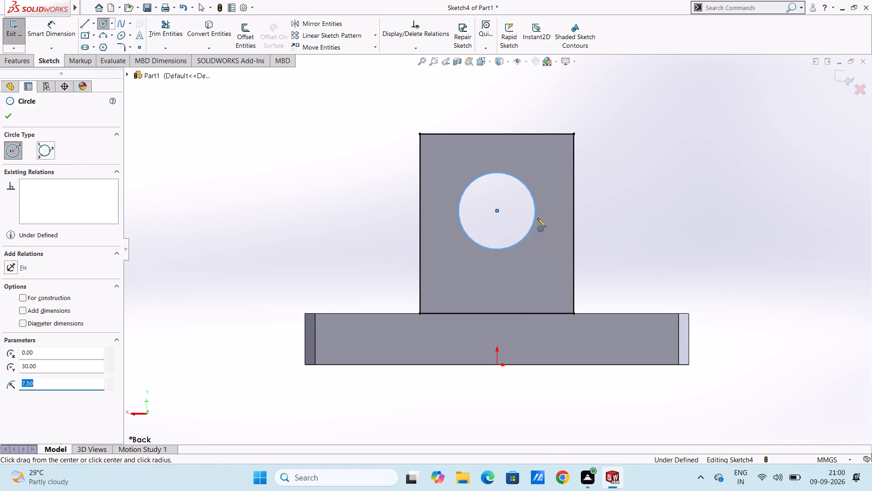
key(Escape)
key(Escape)
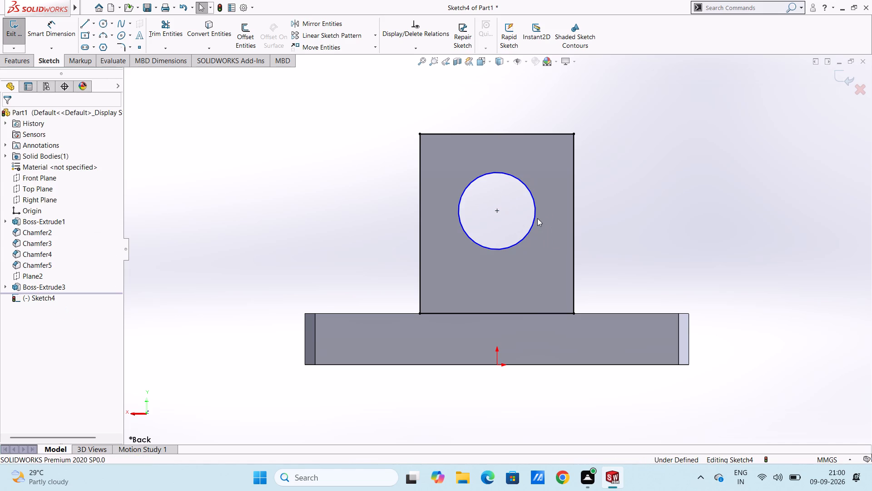
click(63, 38)
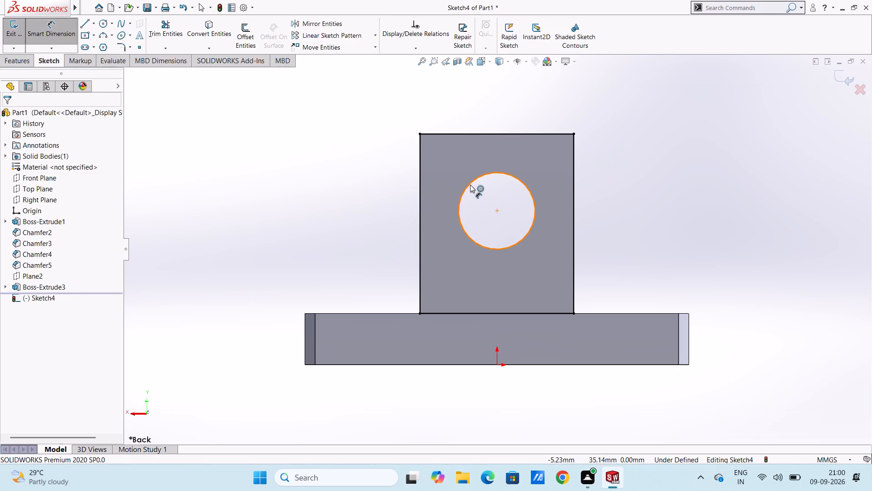
click(470, 184)
click(356, 132)
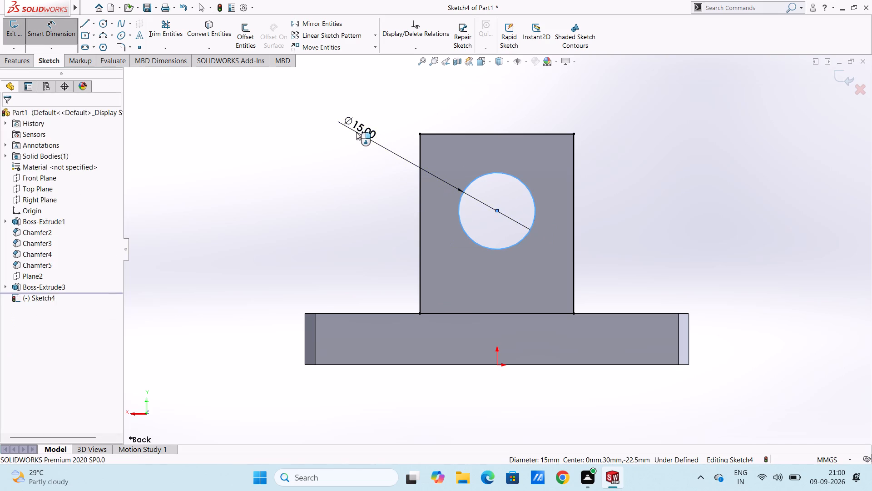
key(Return)
click(362, 161)
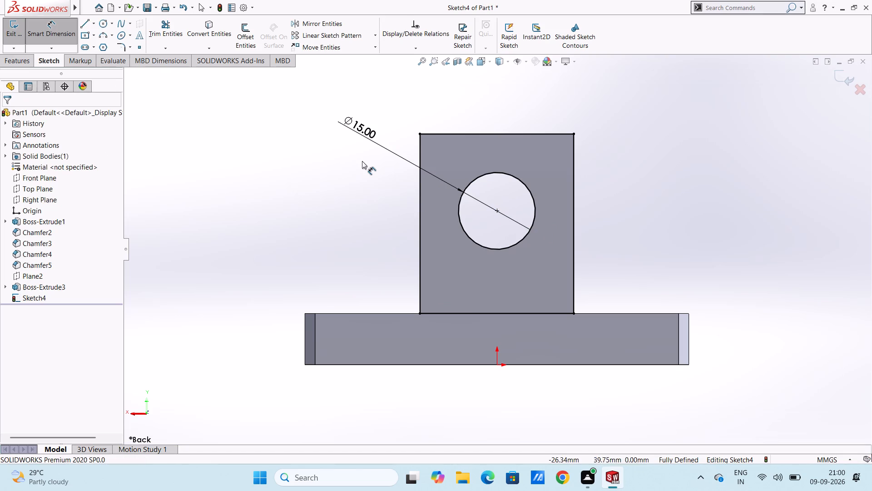
key(Escape)
key(Escape)
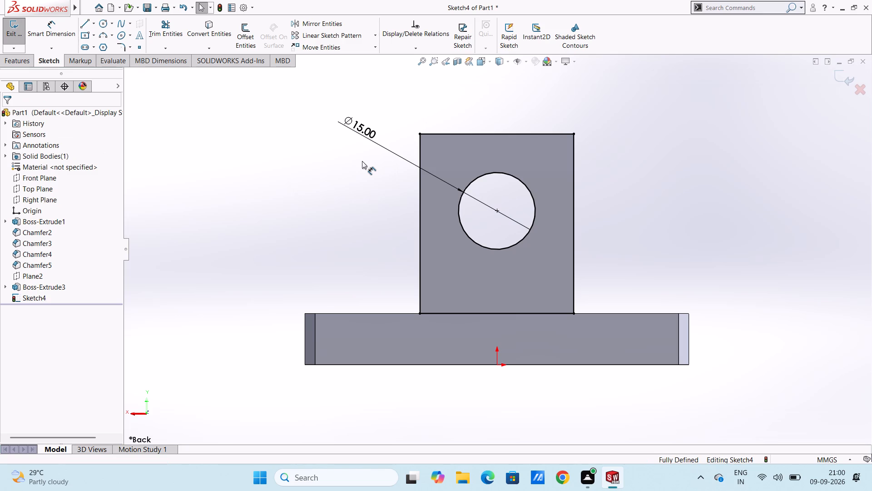
Extrude the back-face profile as a blind 17.5 mm boss in the reversed direction, towards the first upright, merged with the base.
key(ctrl+7)
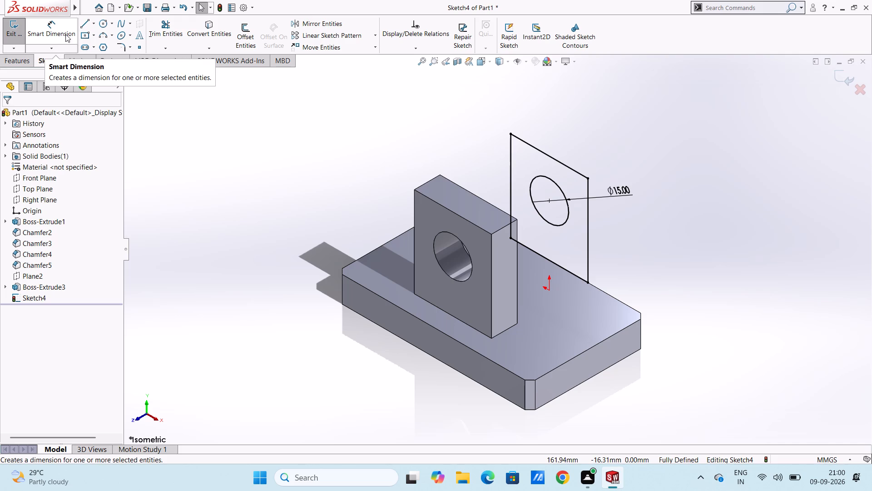
click(5, 62)
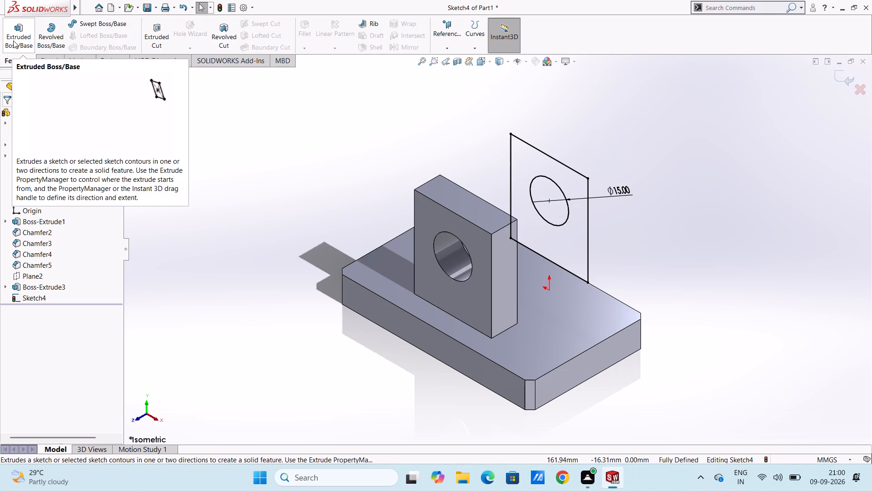
click(13, 40)
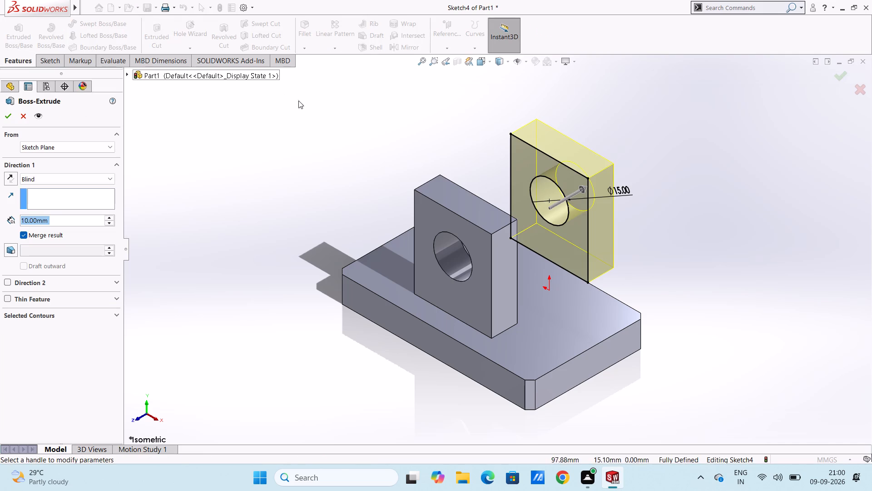
click(9, 180)
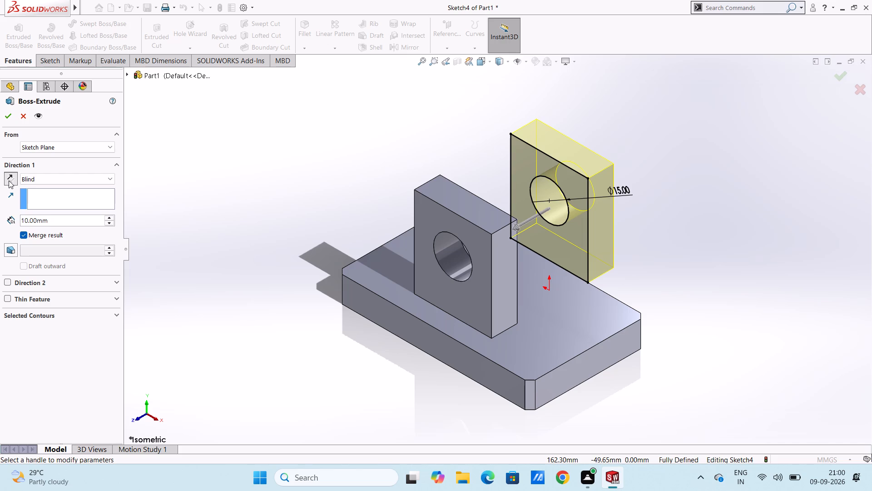
double_click(65, 220)
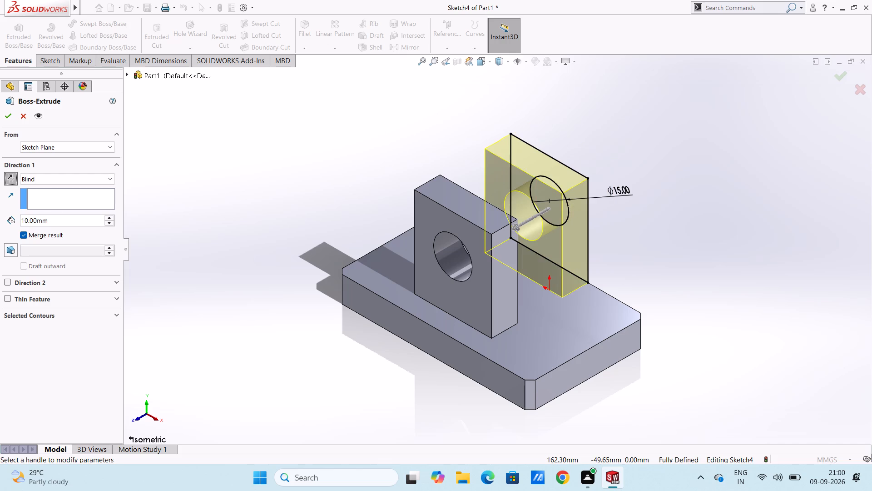
text(17.5)
key(Return)
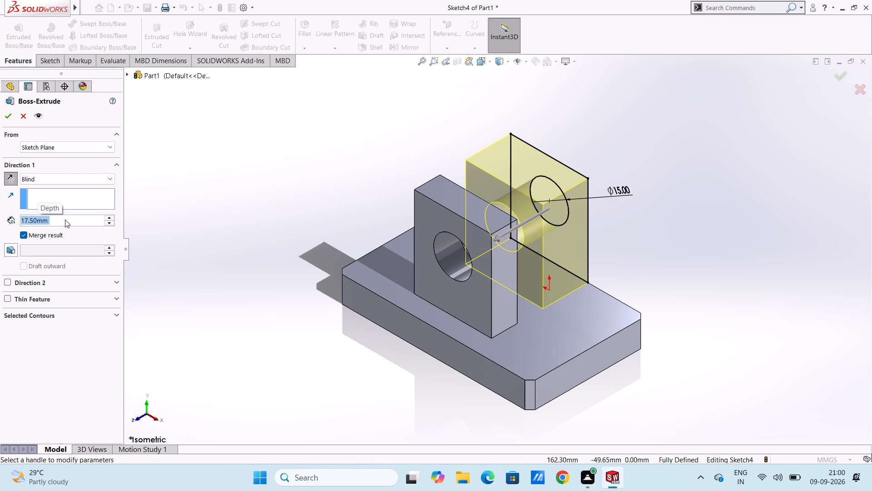
click(7, 120)
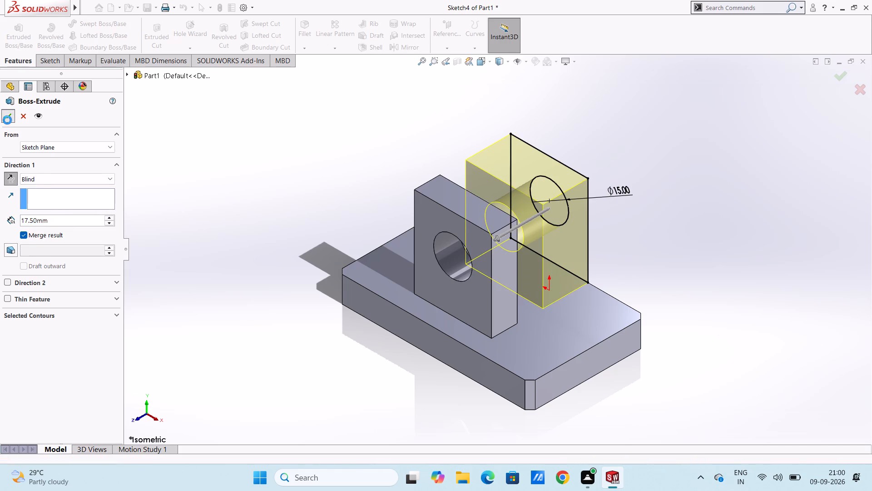
click(248, 186)
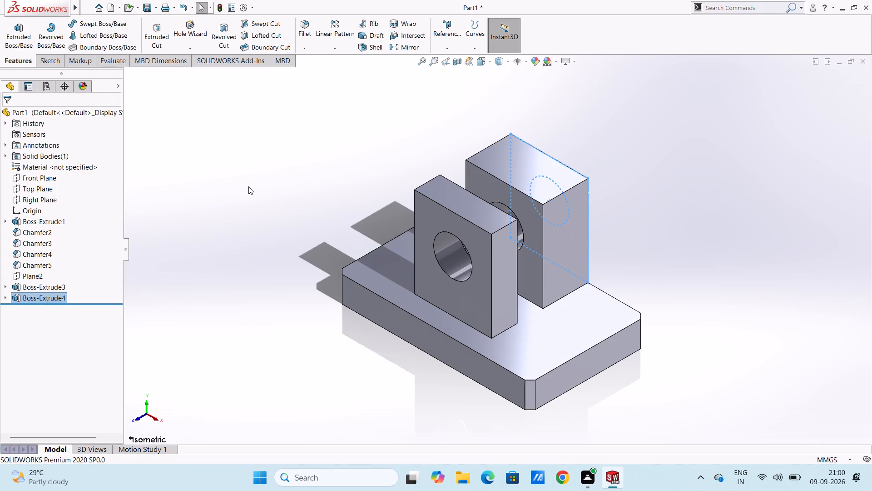
Sketch a closed 30 × 35 mm rectangle of lines on the model's back face, tracing the upright's outline above the base.
key(ctrl+2)
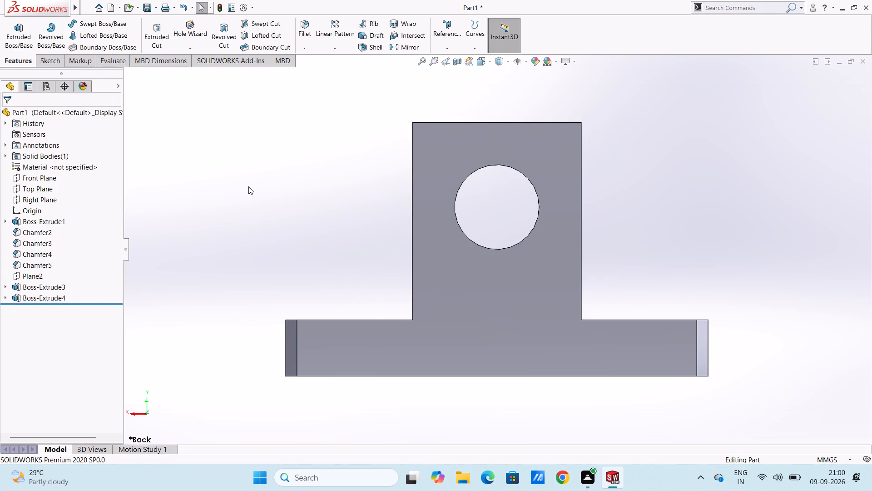
click(472, 250)
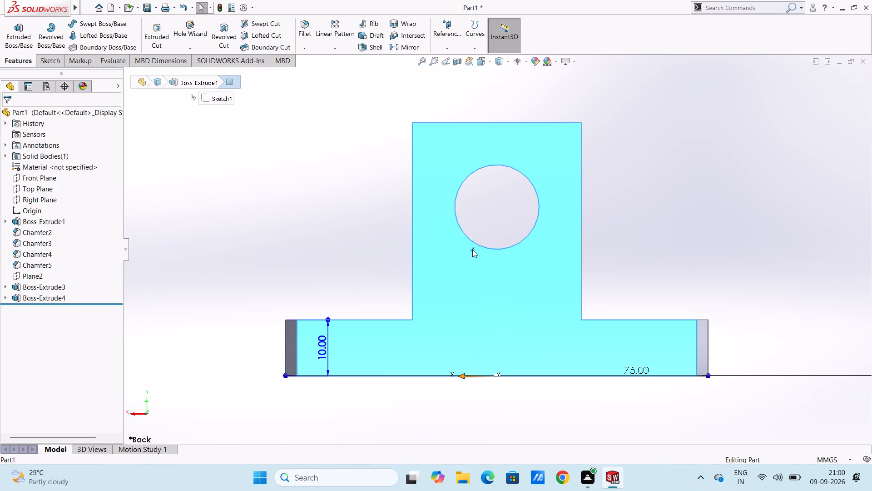
click(514, 228)
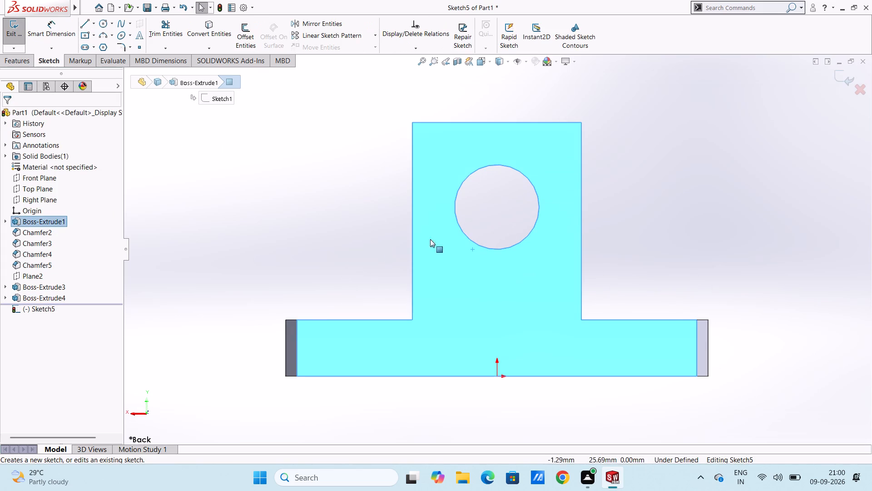
click(357, 240)
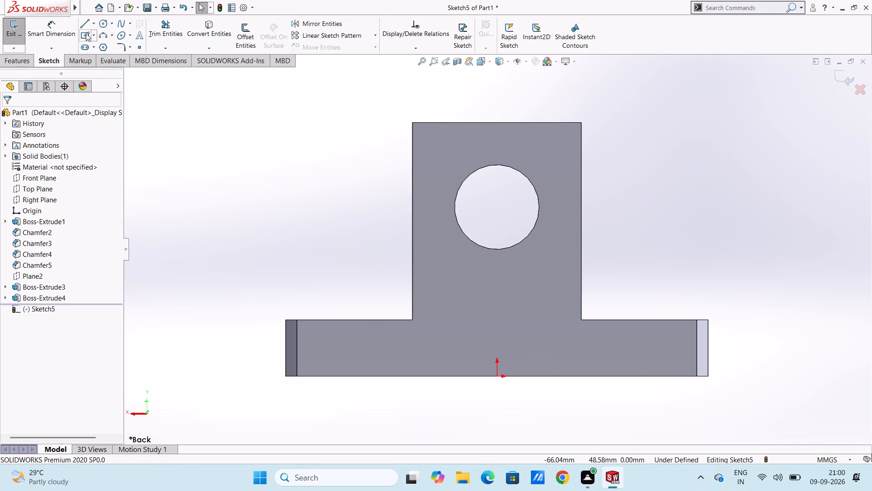
click(84, 23)
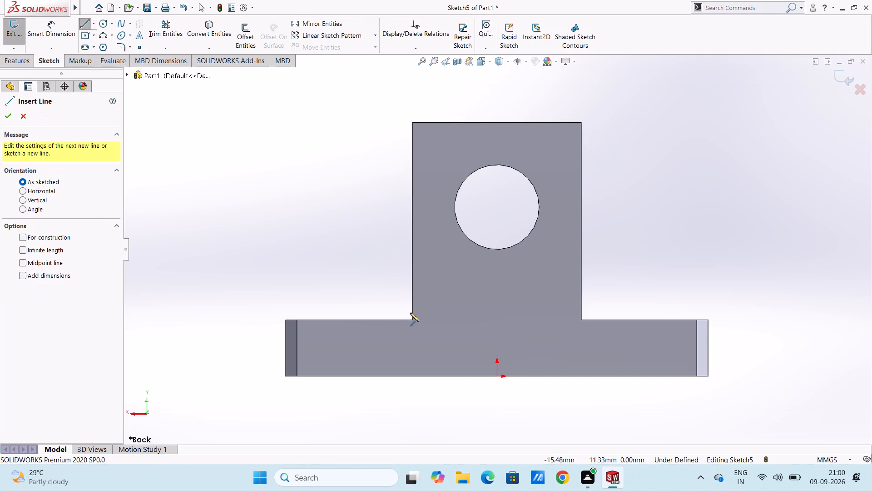
click(411, 321)
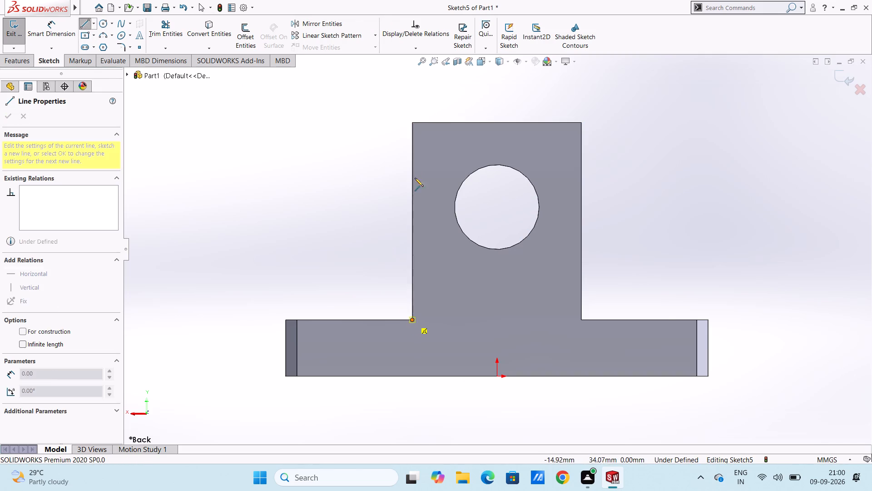
click(413, 124)
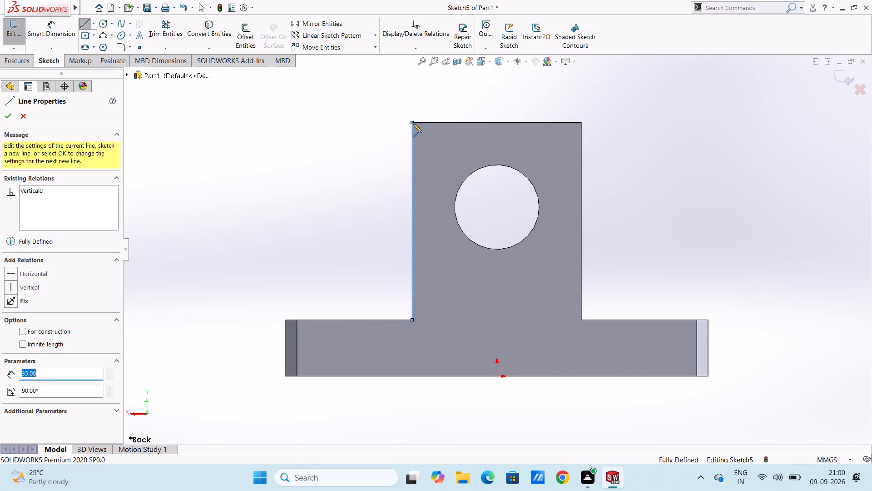
click(579, 122)
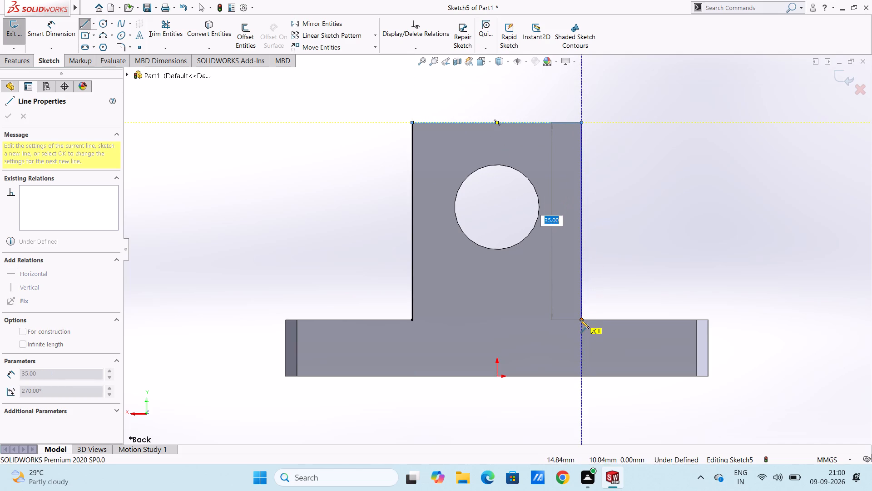
click(580, 321)
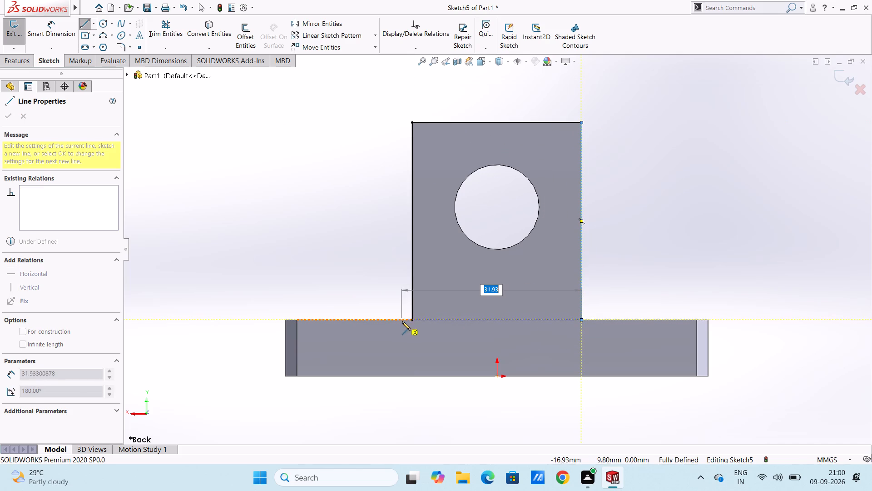
click(411, 319)
key(Escape)
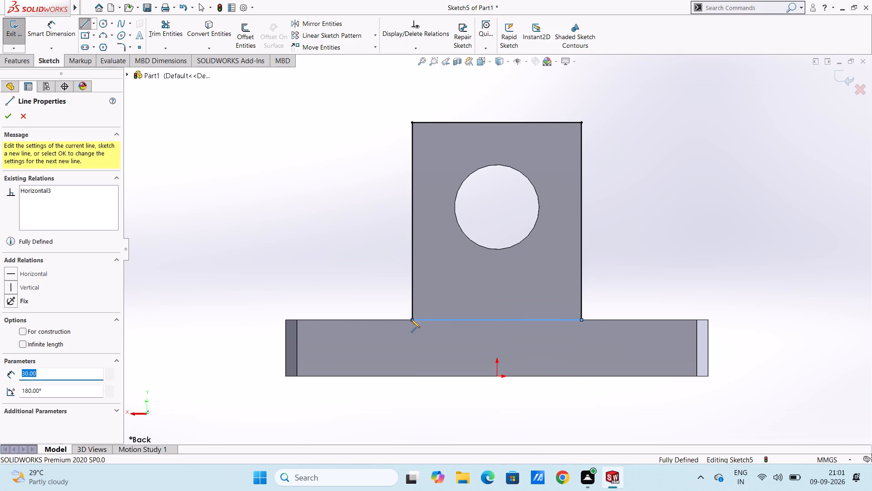
key(Escape)
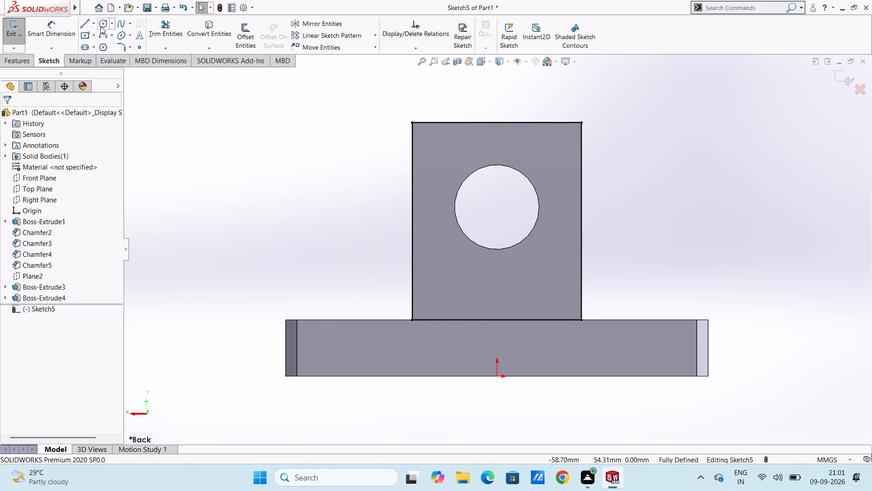
Sketch a circle concentric with the upright's hole and dimension its diameter as 15 mm.
click(100, 25)
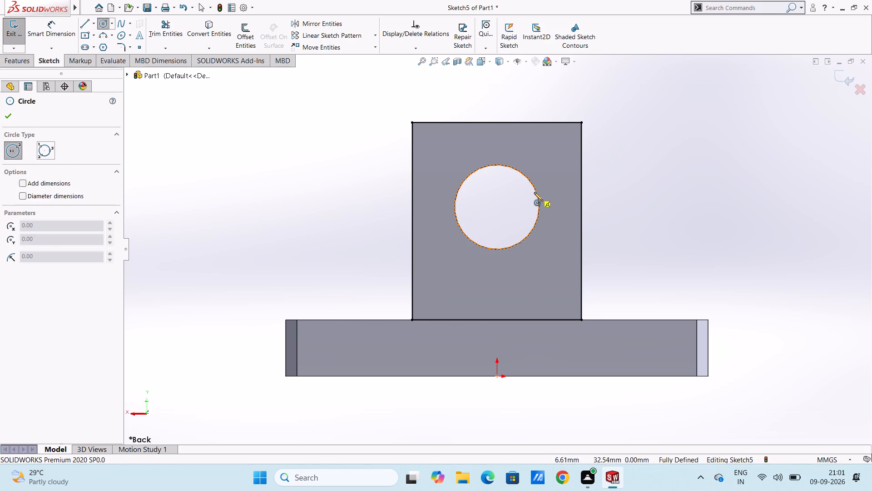
click(496, 207)
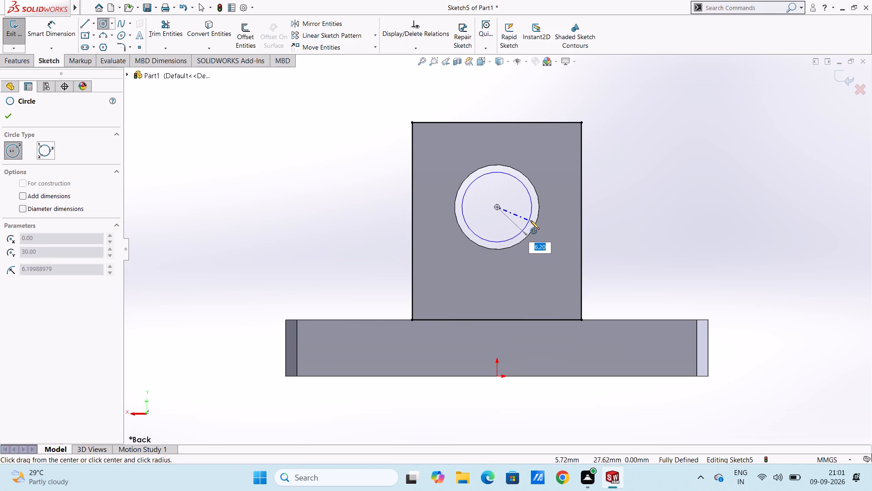
key(Return)
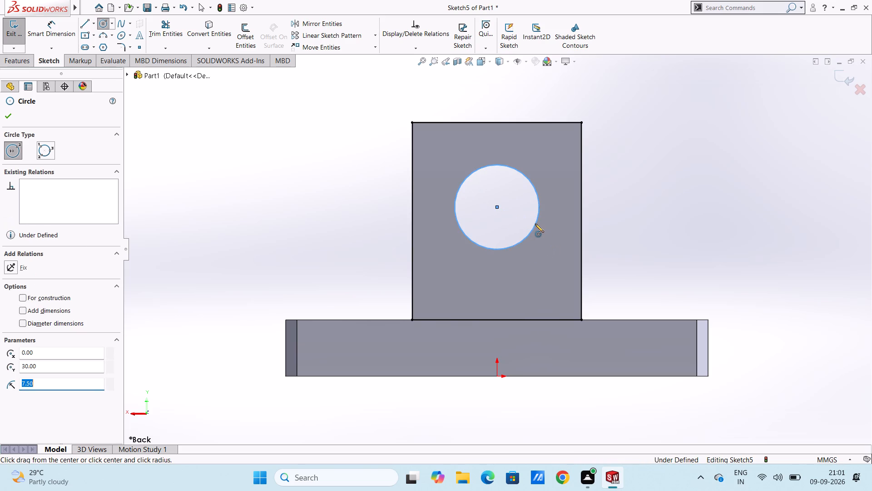
key(Escape)
key(Escape)
key(Escape)
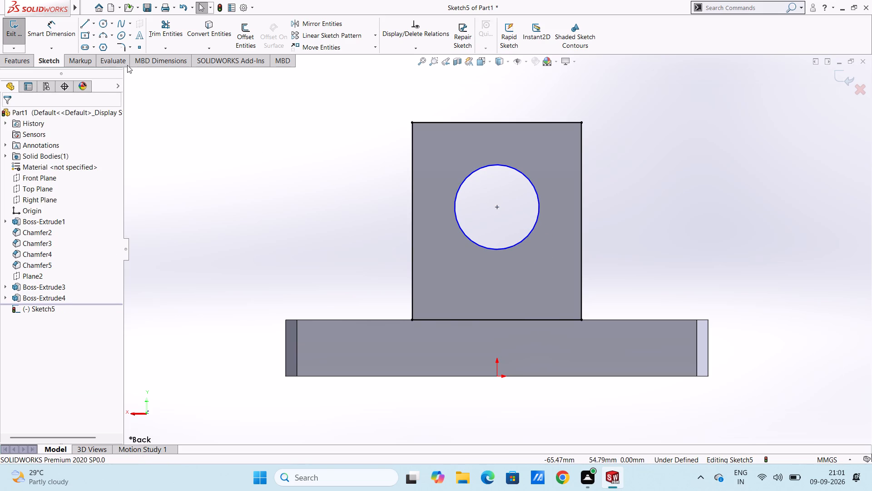
click(62, 36)
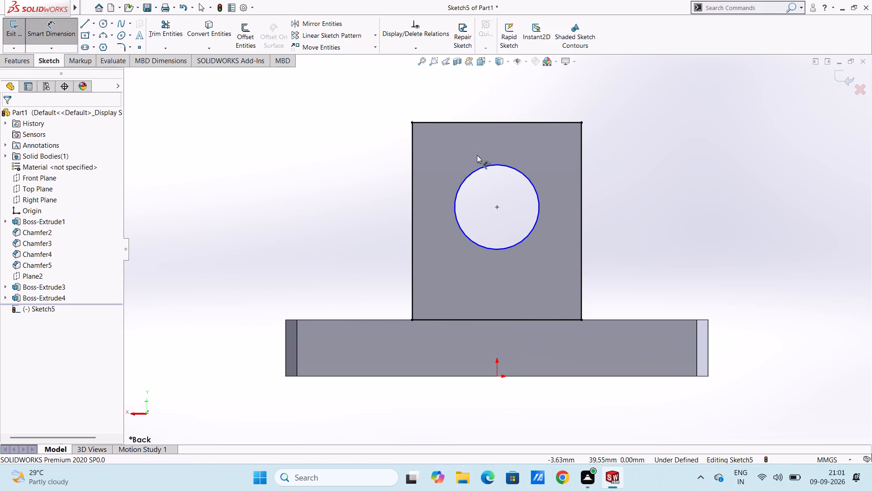
click(481, 168)
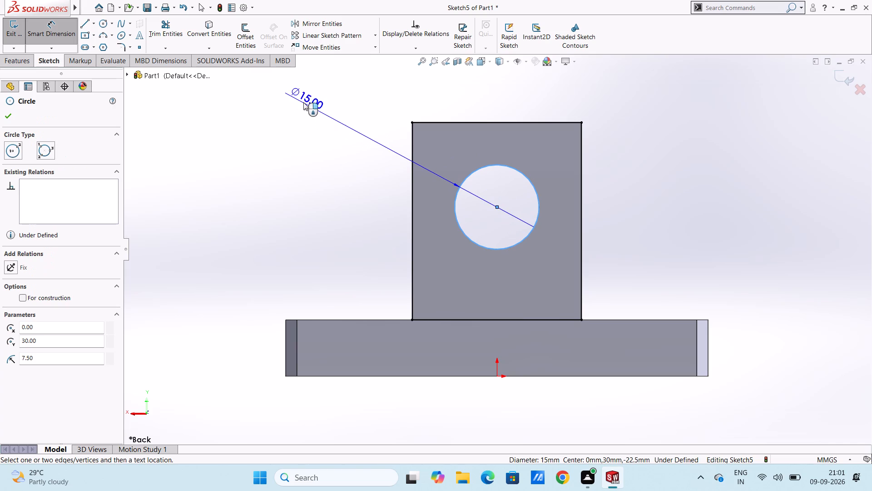
click(304, 103)
key(Return)
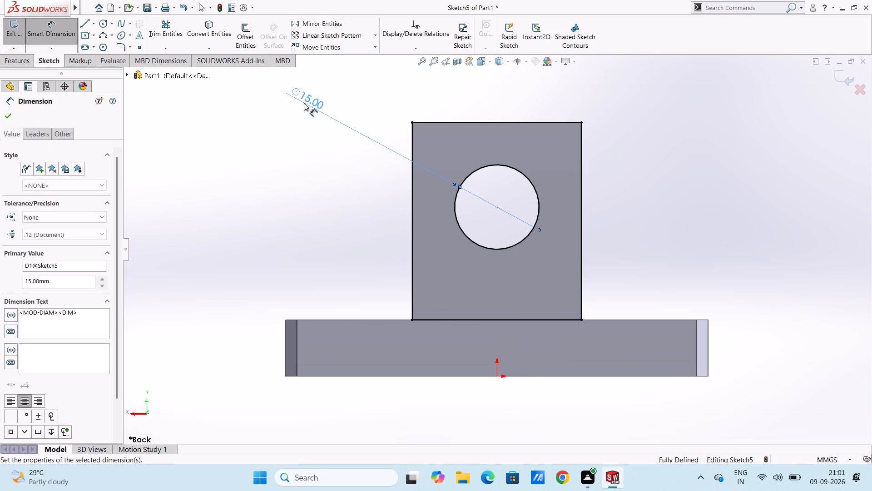
click(310, 120)
key(Escape)
key(Escape)
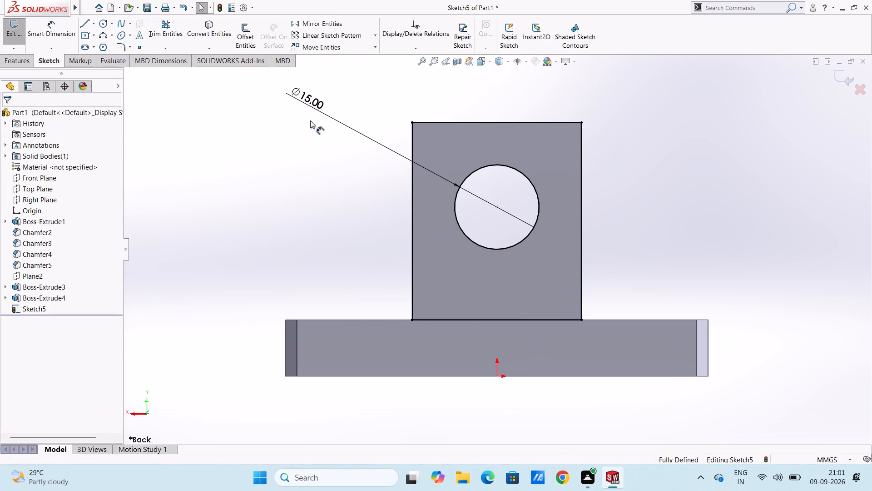
Cut the back upright with the back-face profile as a blind extruded cut 7.5 mm deep from the sketch plane.
key(ctrl+7)
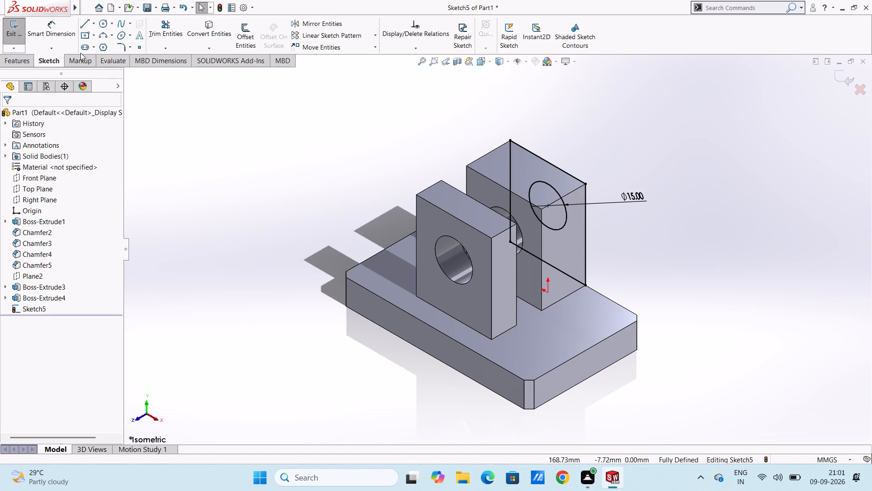
click(24, 60)
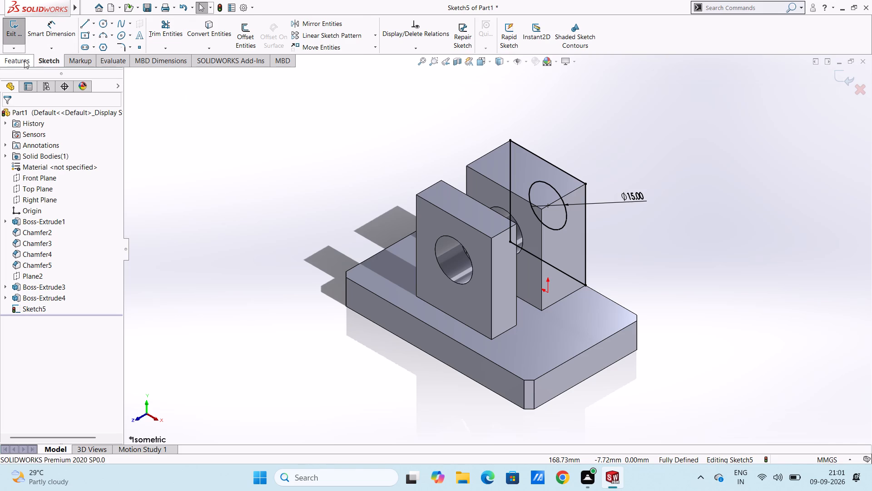
click(154, 29)
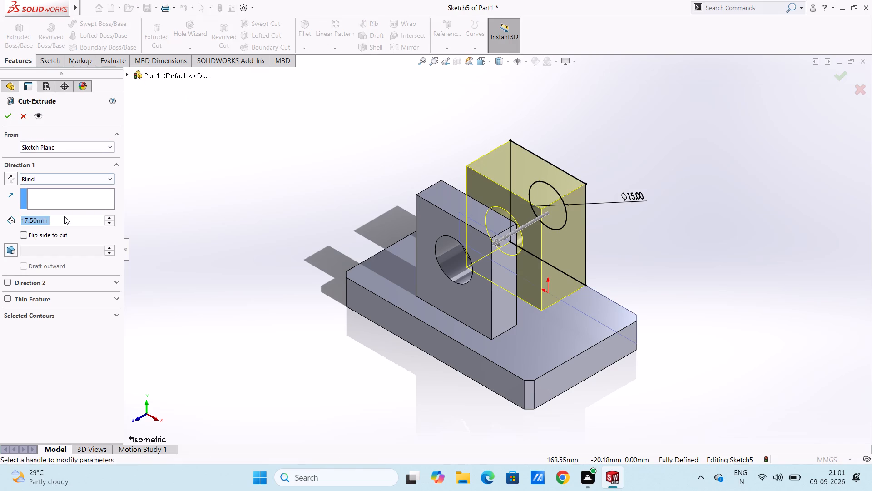
double_click(64, 216)
text(7.5)
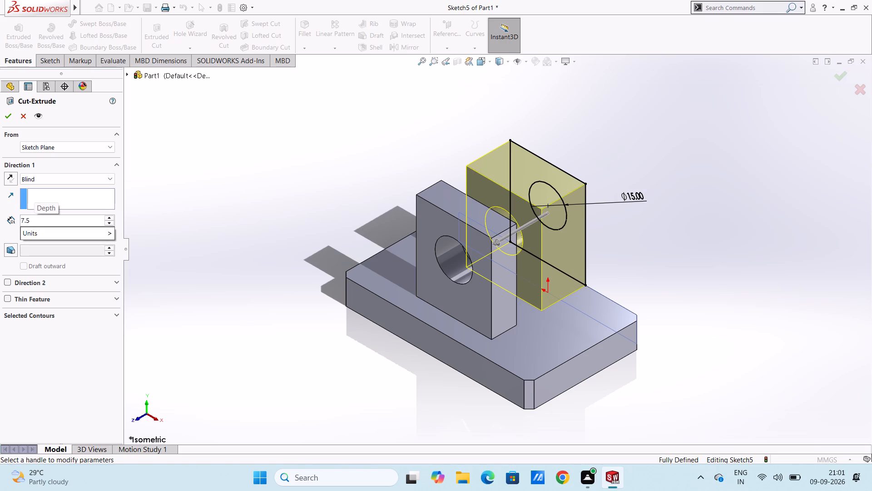
key(Return)
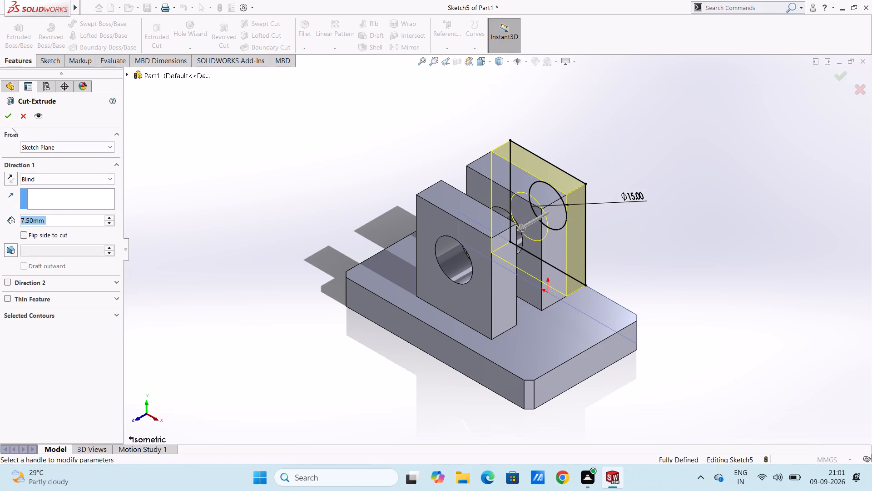
click(8, 118)
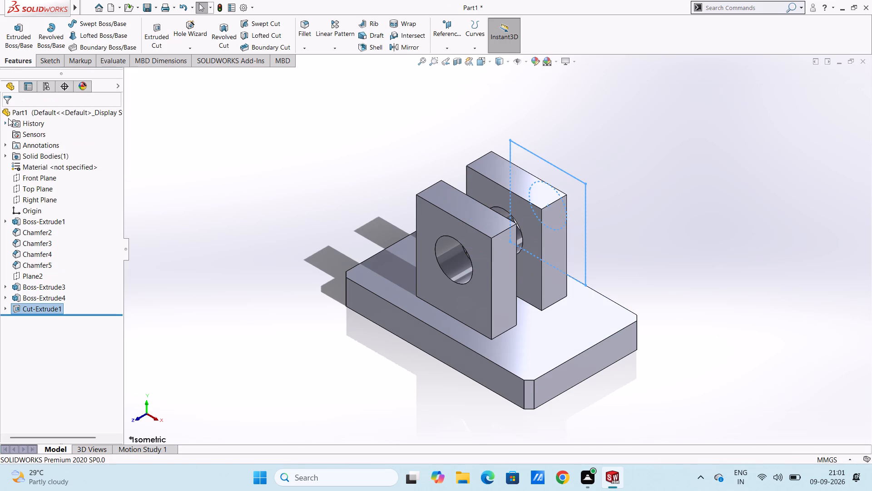
click(299, 175)
Chamfer the back upright's short top edge on the negative-X side with a 5 mm distance at 45°.
key(ctrl+5)
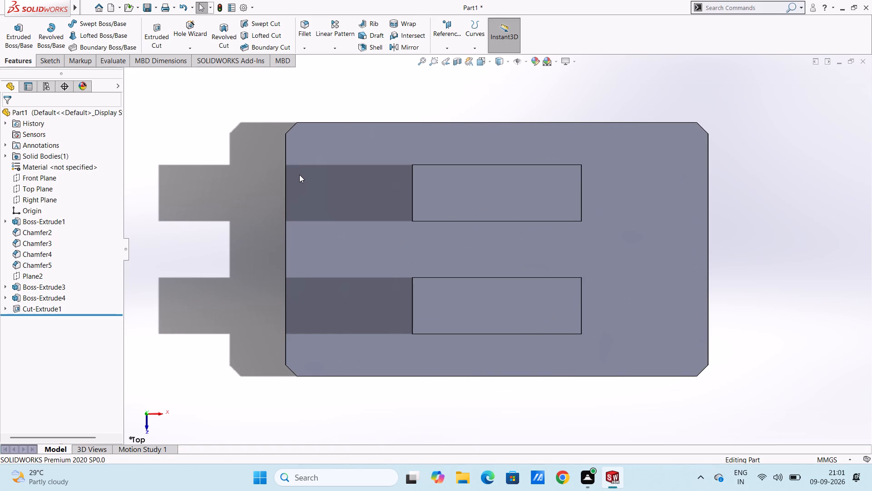
key(ctrl+2)
key(ctrl+4)
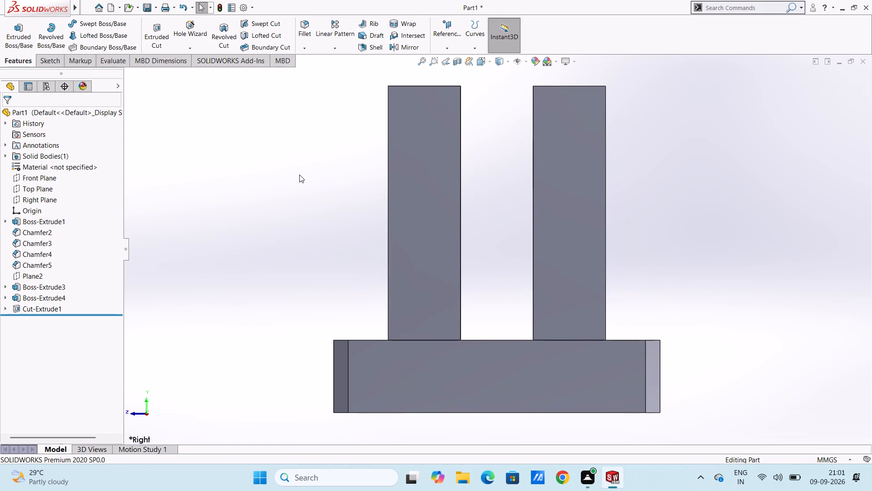
key(ctrl+5)
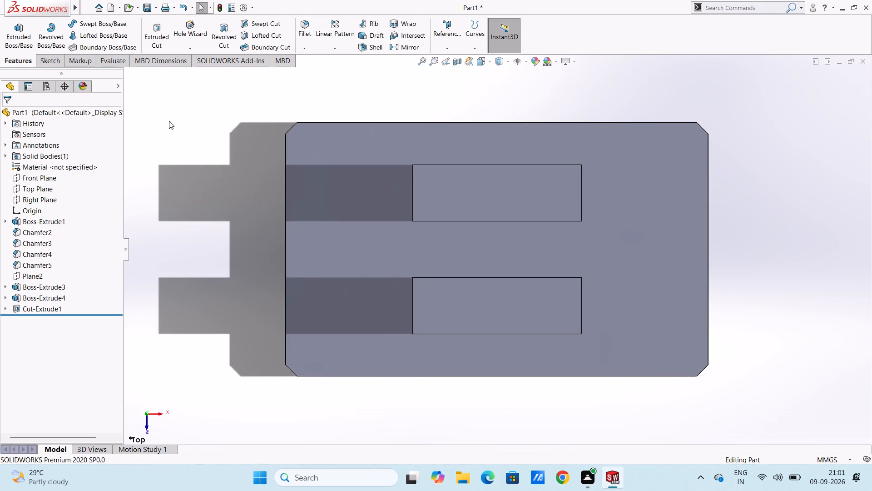
click(305, 50)
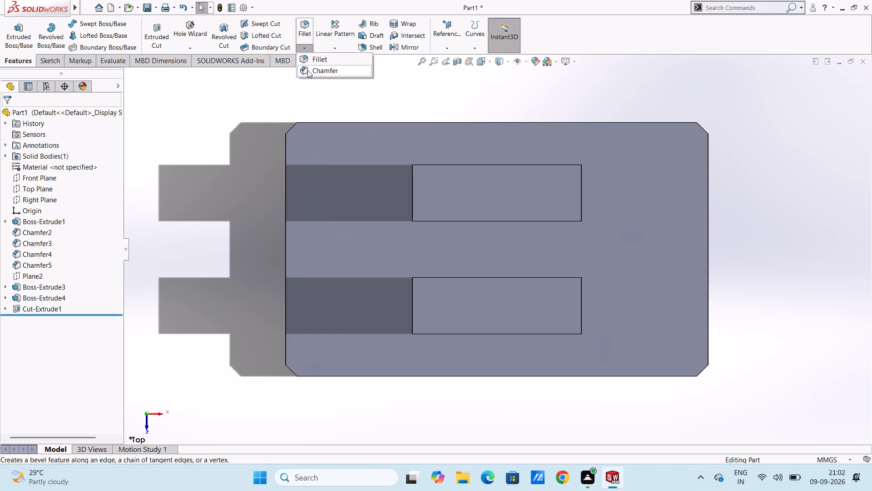
click(307, 70)
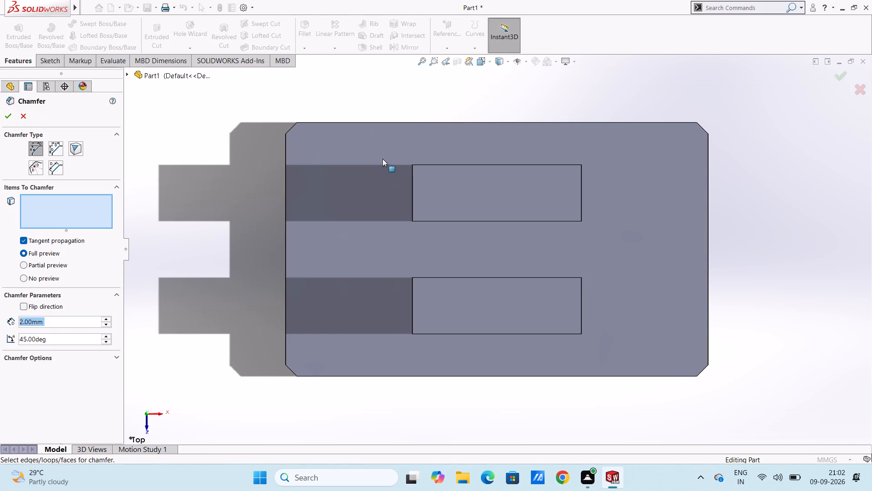
click(412, 181)
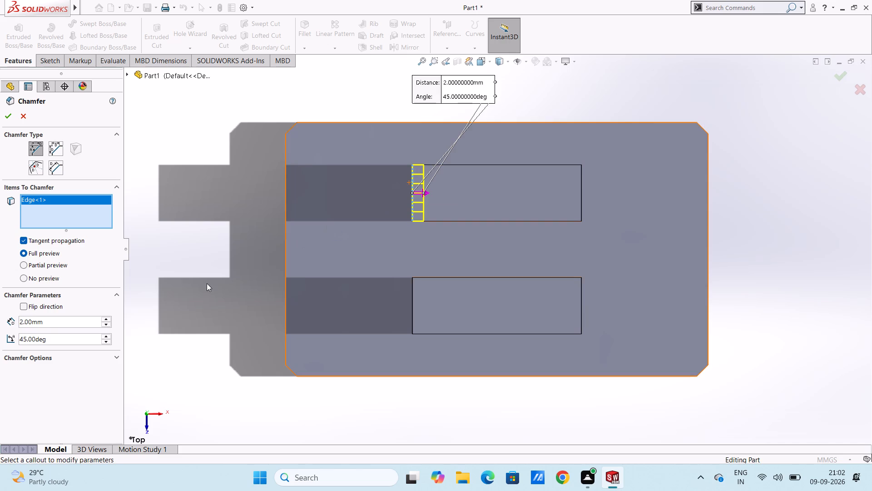
double_click(66, 321)
key(5)
key(Return)
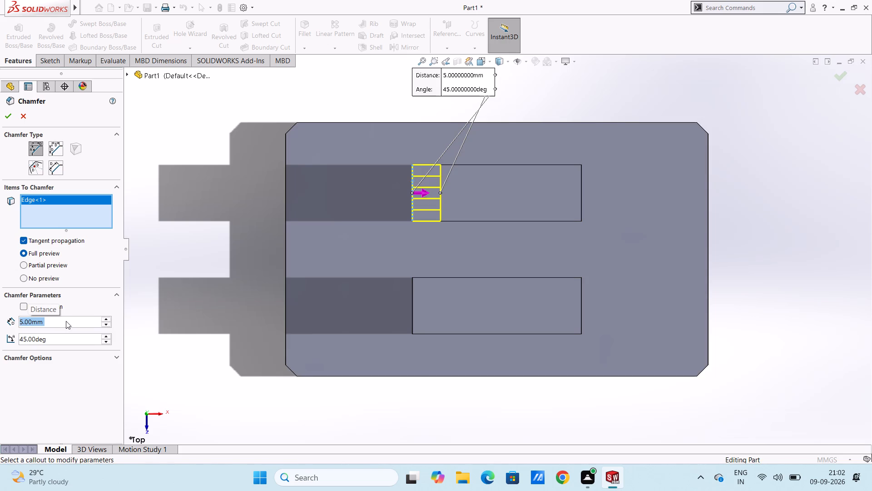
click(9, 116)
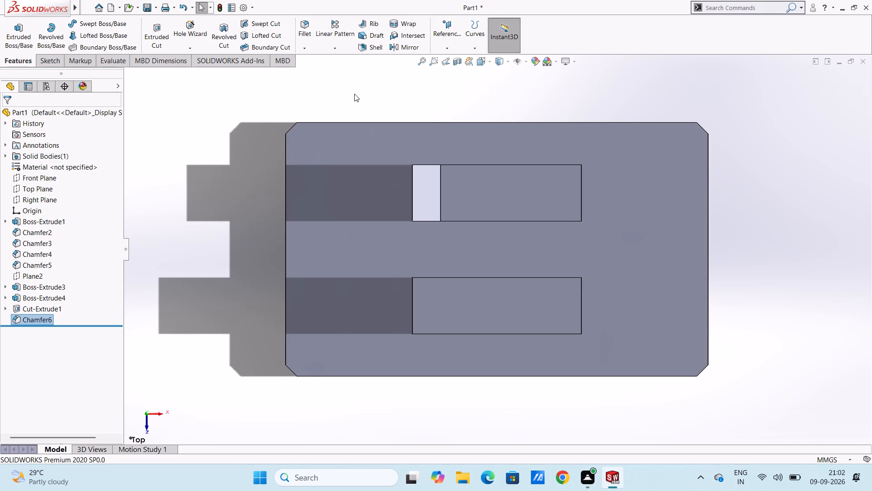
Chamfer the back upright's positive-X top edge and both short top edges of the front upright with a 5 mm distance at 45°.
key(ctrl+2)
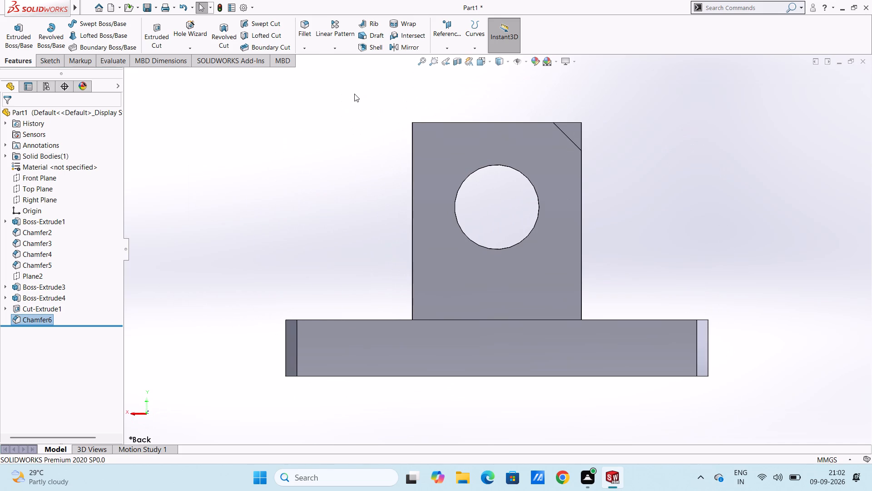
key(ctrl+4)
key(ctrl+5)
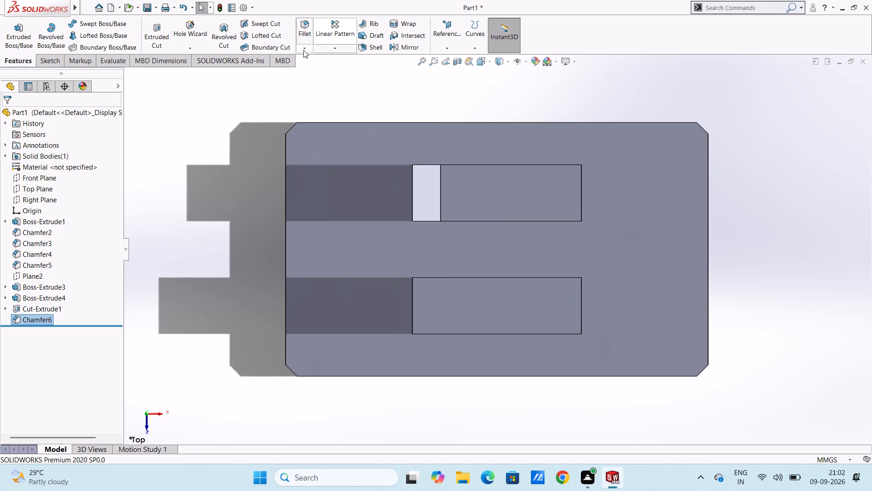
click(303, 50)
click(309, 75)
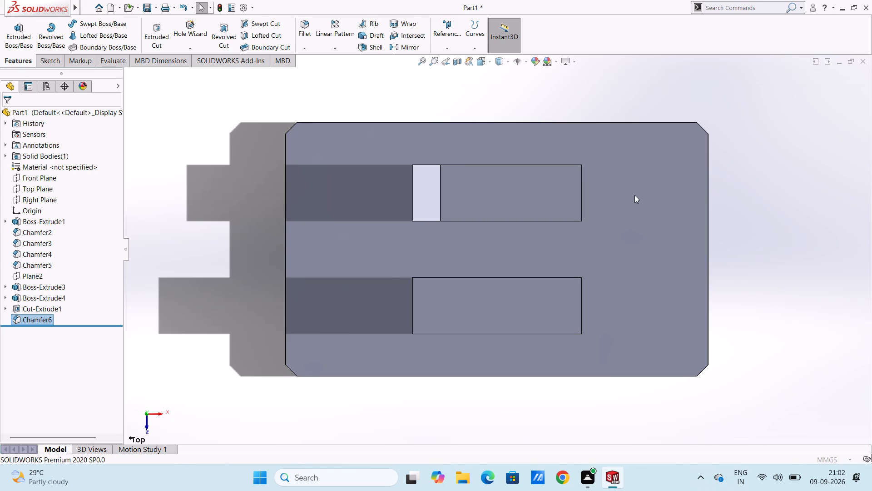
click(582, 198)
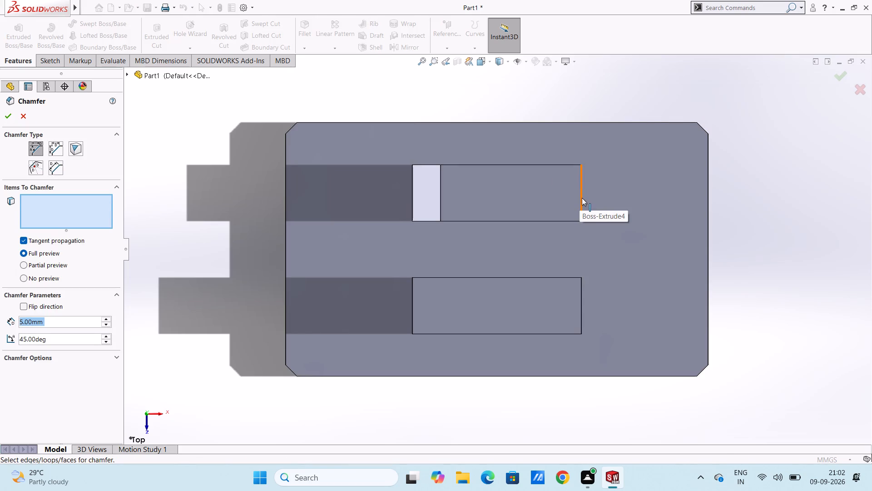
click(581, 309)
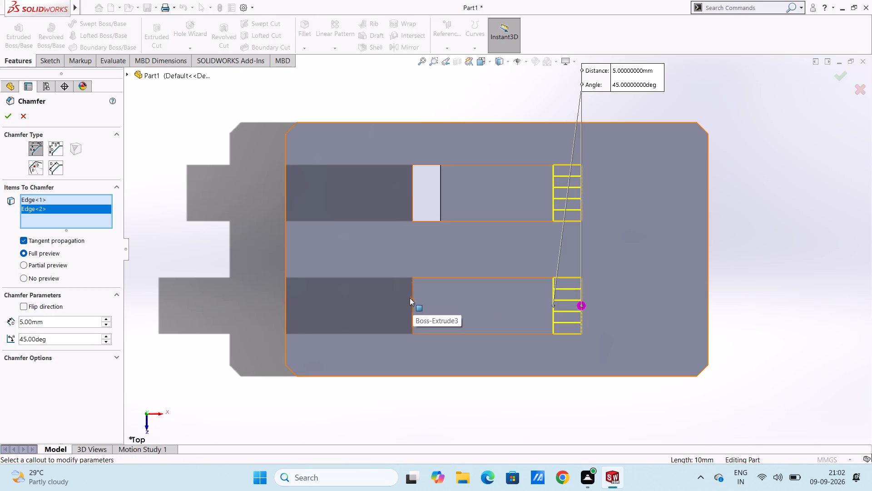
click(412, 301)
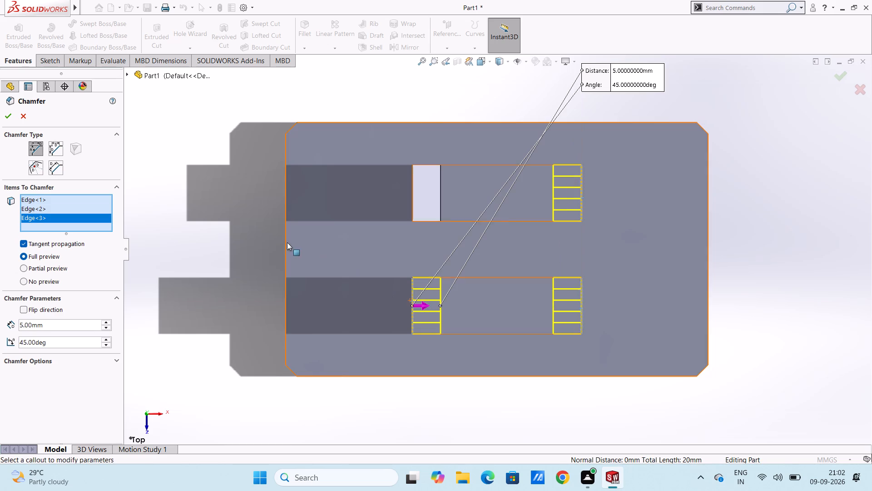
click(5, 112)
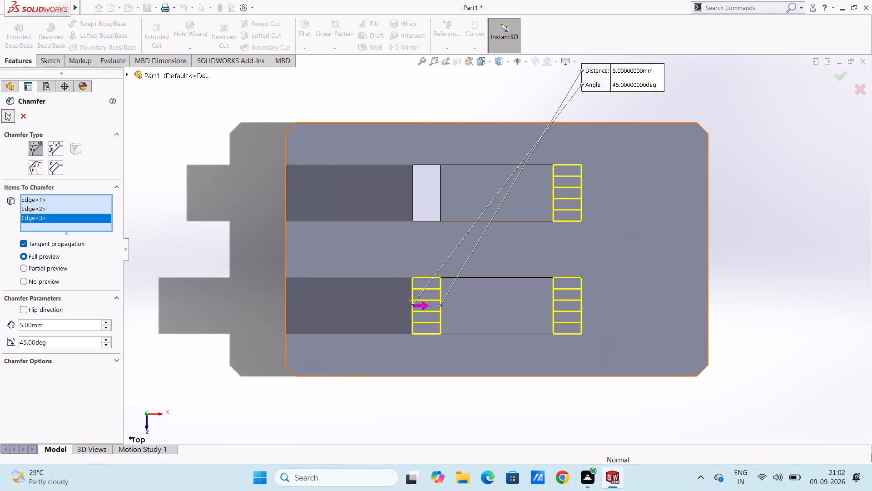
click(174, 146)
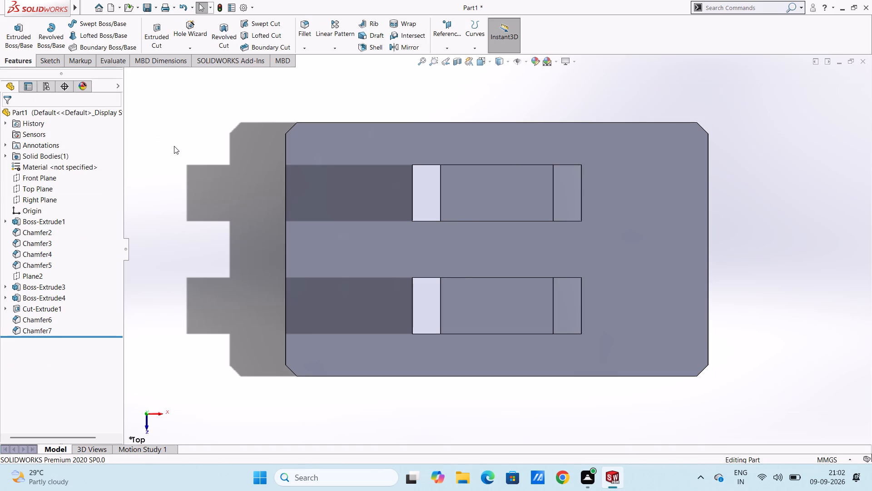
Sketch a center rectangle on the base's top face, centered on the origin, 61 mm long along X and 31 mm wide.
key(ctrl+1)
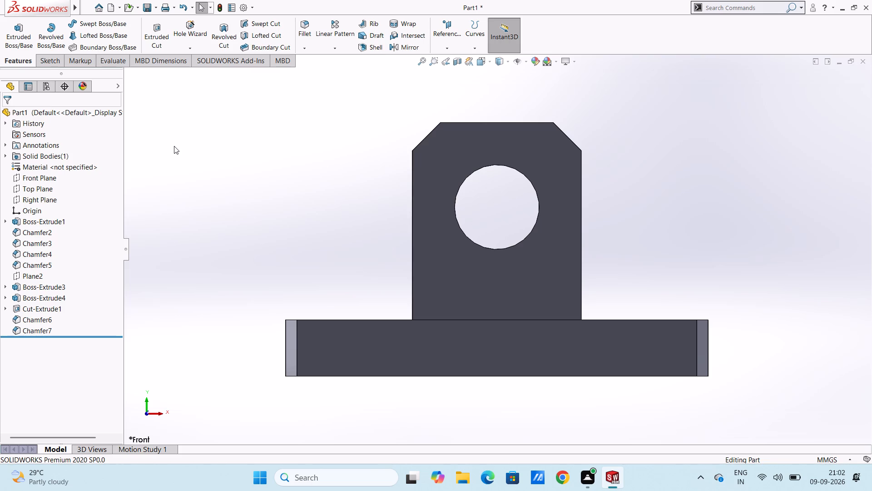
key(ctrl+5)
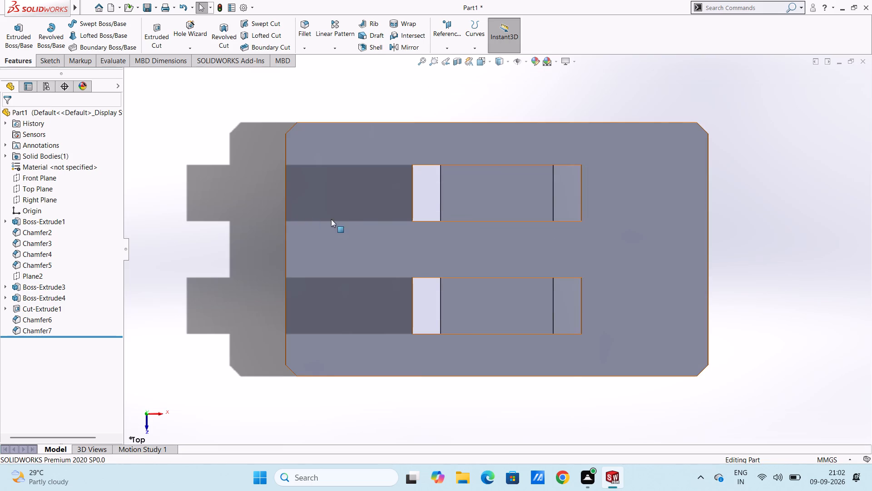
click(348, 221)
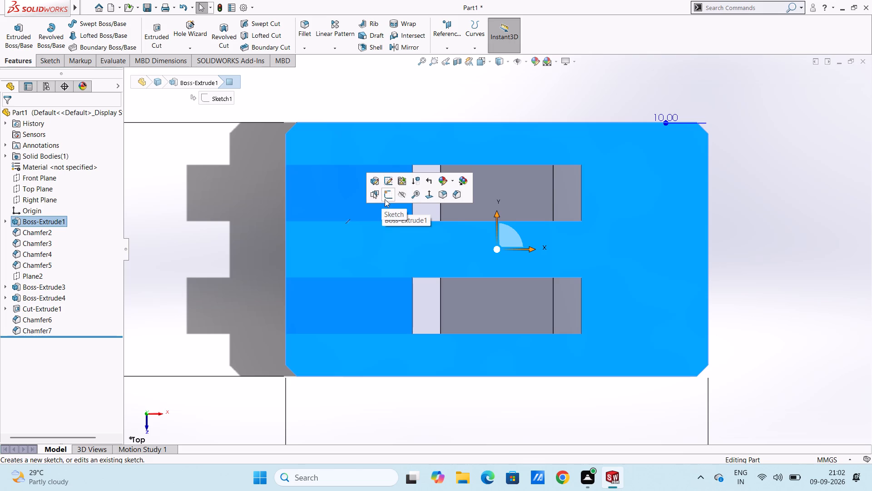
click(385, 199)
click(228, 226)
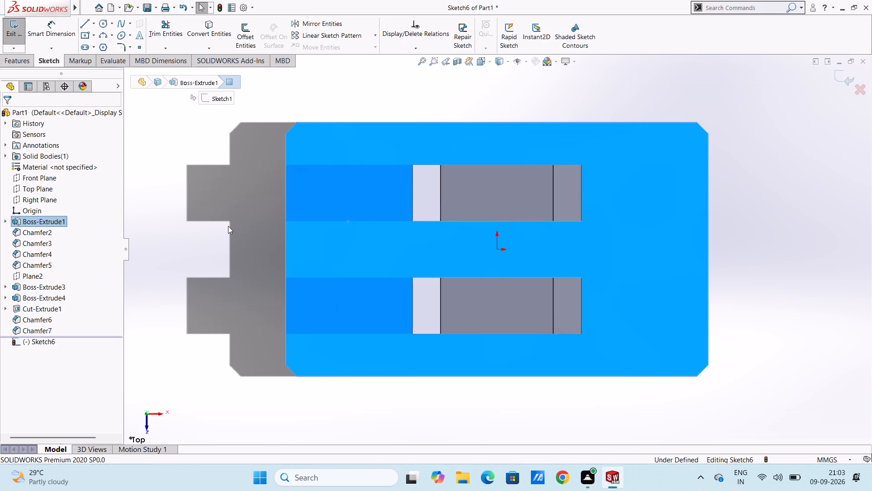
click(86, 35)
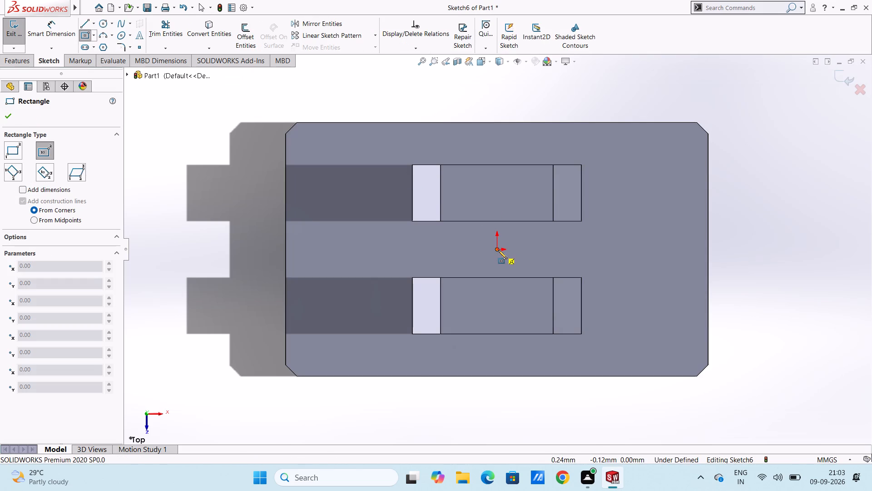
click(498, 250)
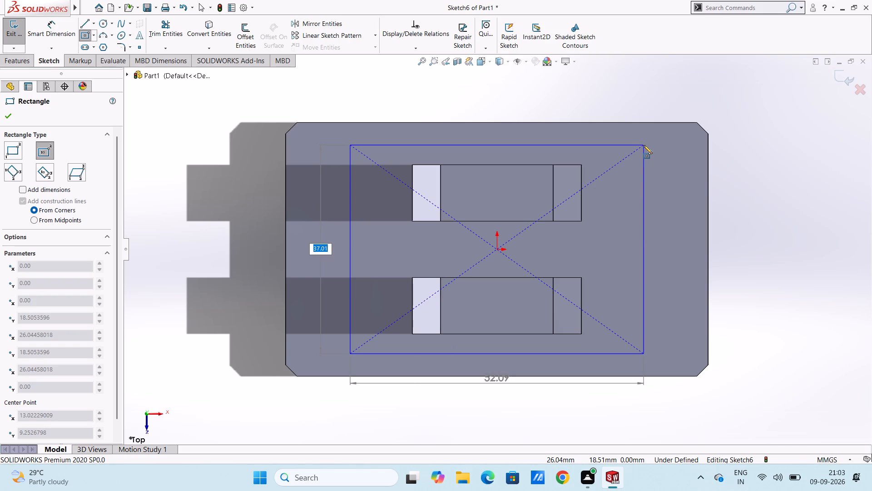
text(31)
key(Return)
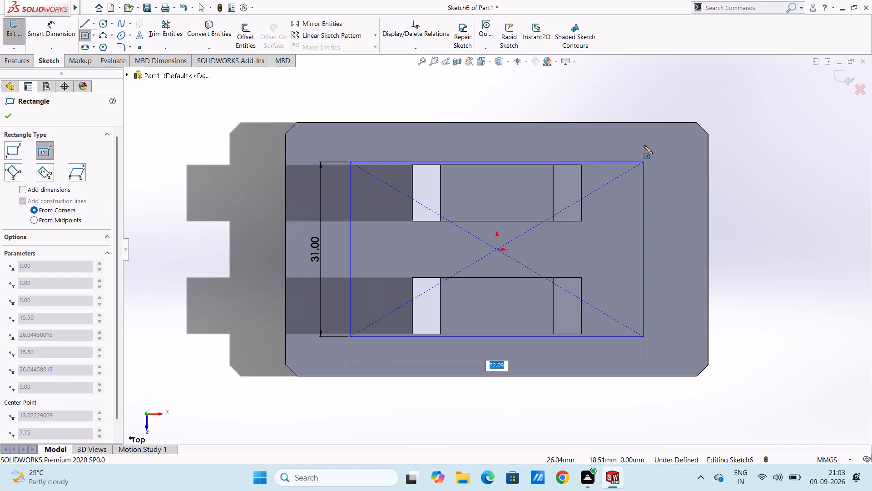
text(61)
key(Return)
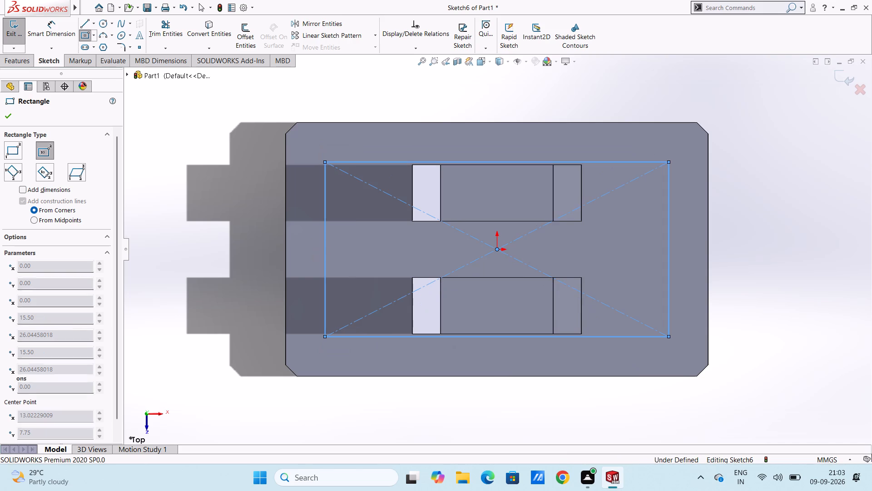
key(Escape)
key(Escape)
key(Escape)
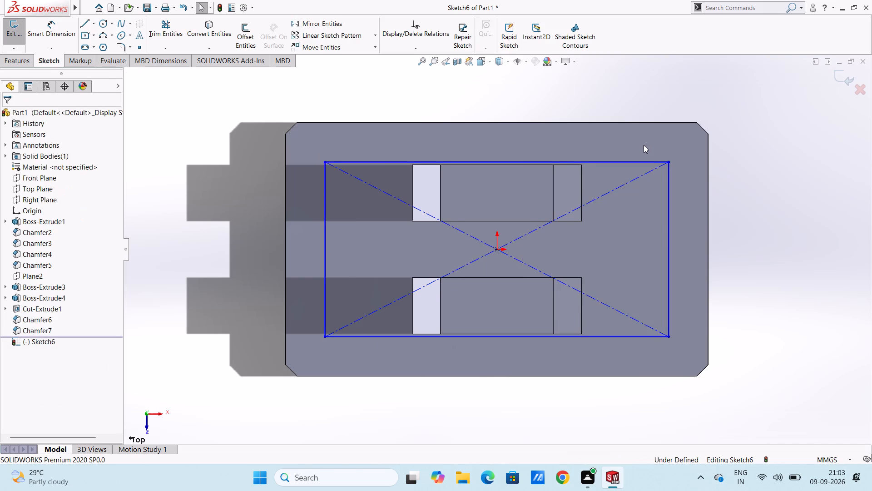
Sketch two circles of 3.25 mm radius centered on the rectangle's two negative-X corners.
click(101, 25)
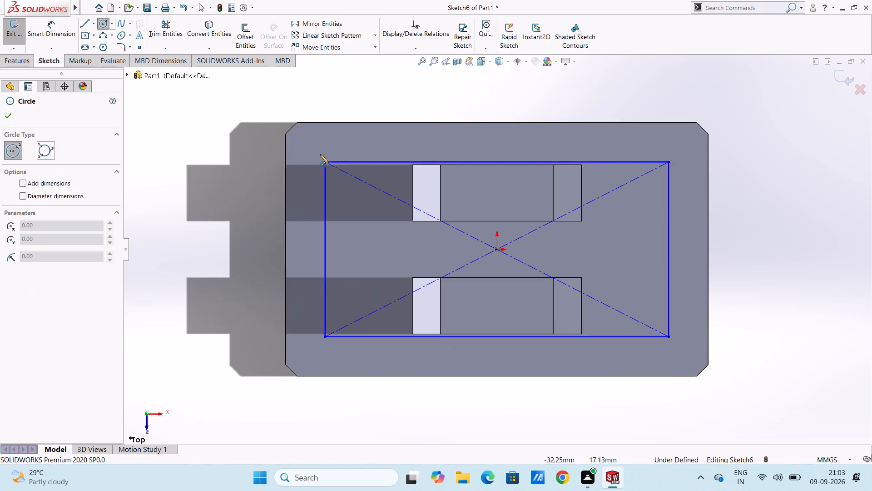
click(324, 161)
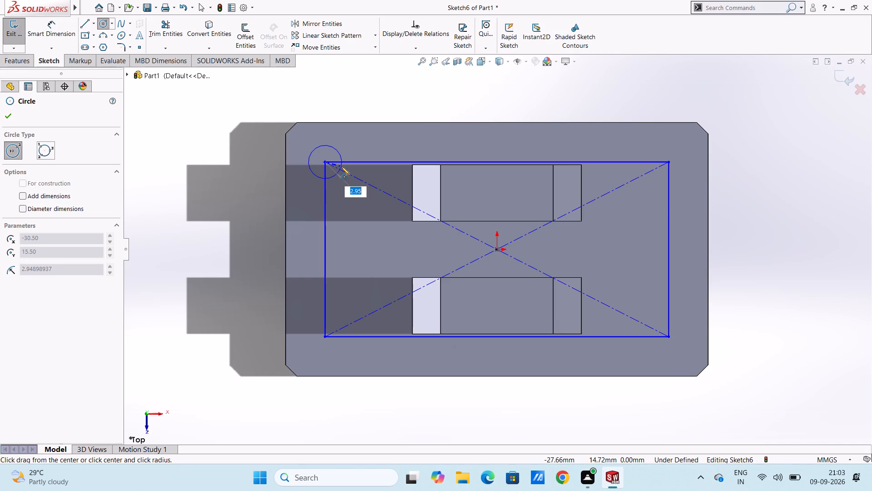
text(3.25)
key(Return)
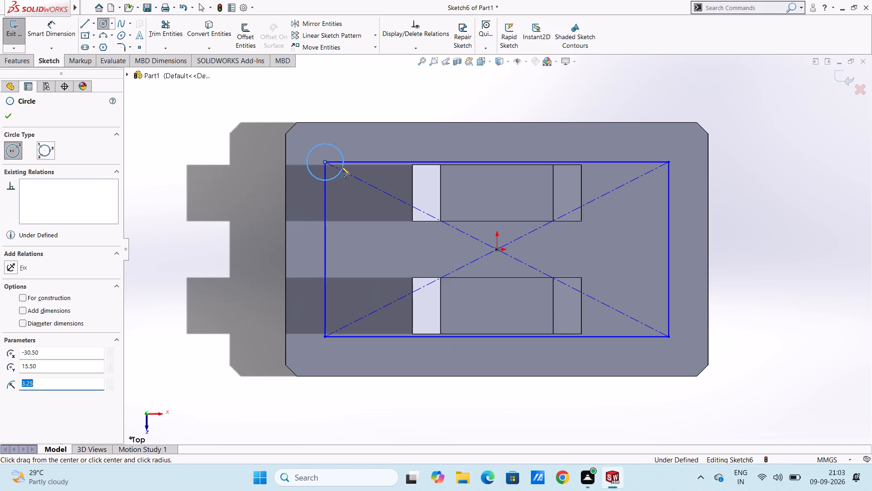
click(324, 336)
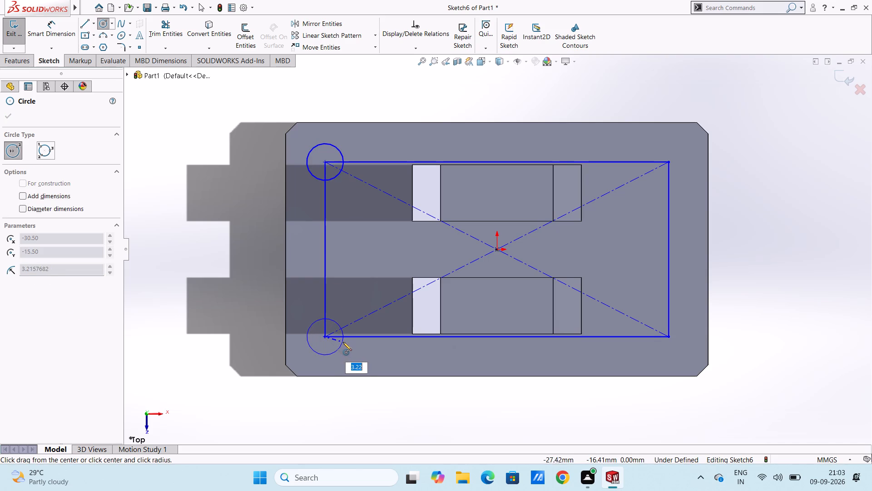
text(3.25)
key(Return)
key(Escape)
key(Escape)
key(Escape)
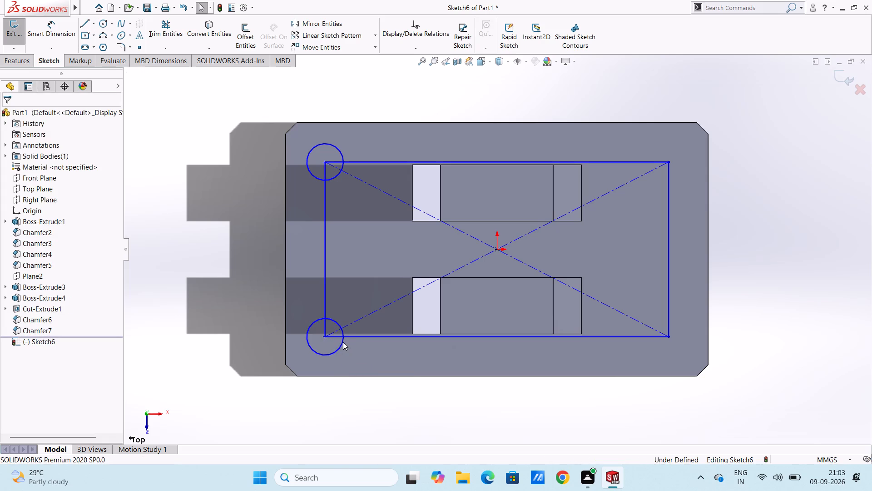
Draw a construction centerline through the origin joining the midpoints of the rectangle's two long sides.
click(114, 21)
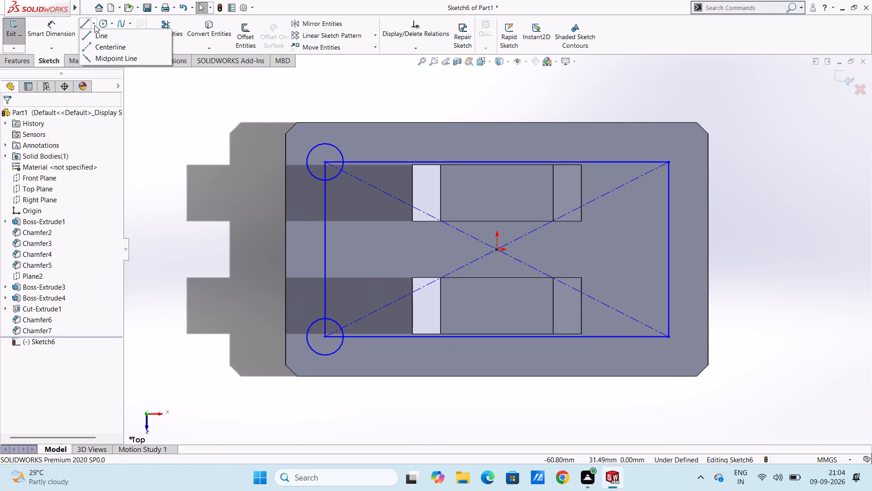
click(94, 25)
drag(94, 25, 96, 41)
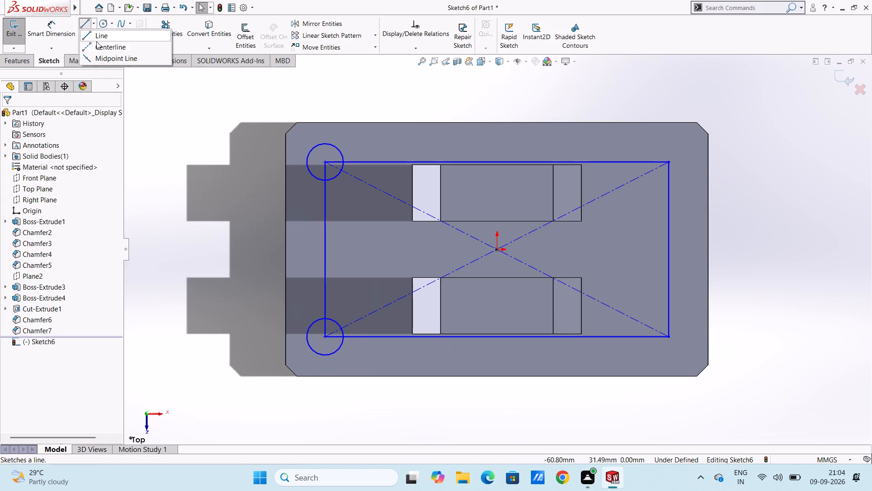
drag(96, 41, 96, 43)
click(96, 43)
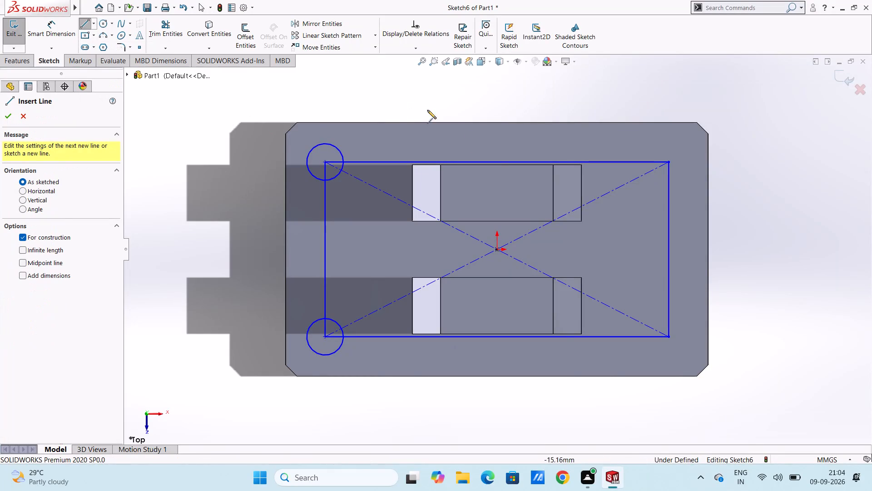
click(495, 161)
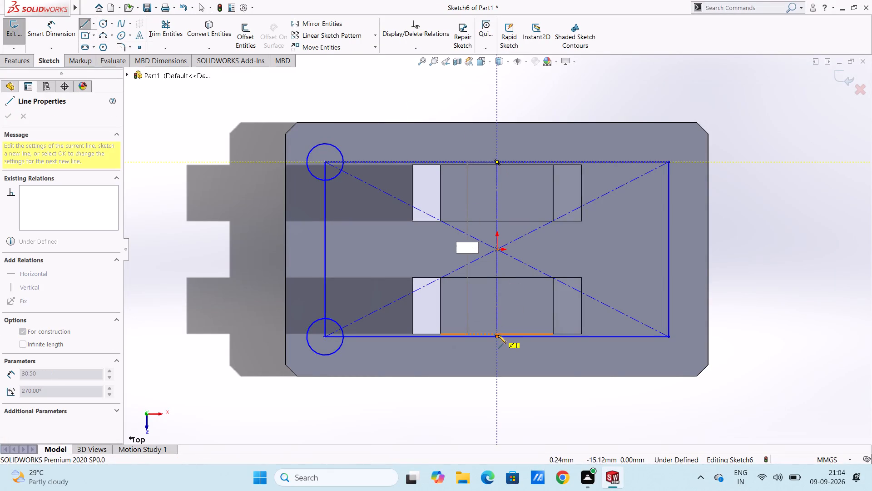
click(496, 337)
key(Escape)
key(Escape)
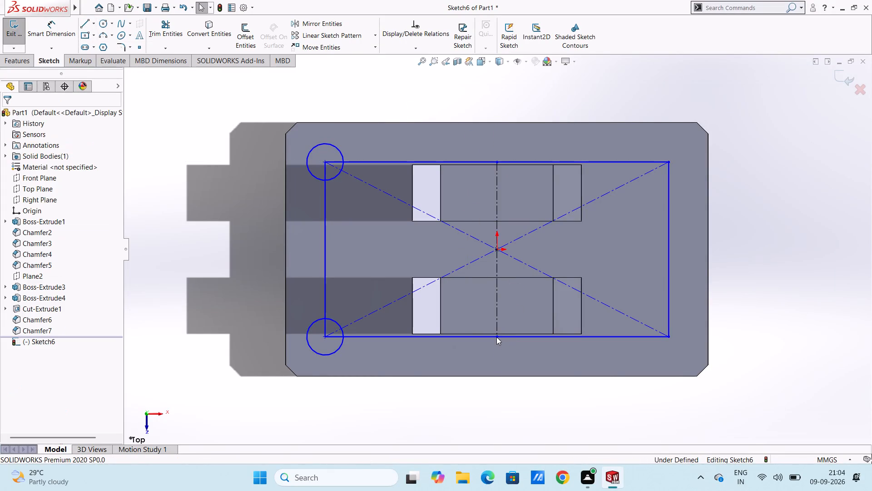
Mirror the two corner circles about the centerline, keeping the originals, onto the rectangle's positive-X corners.
click(316, 26)
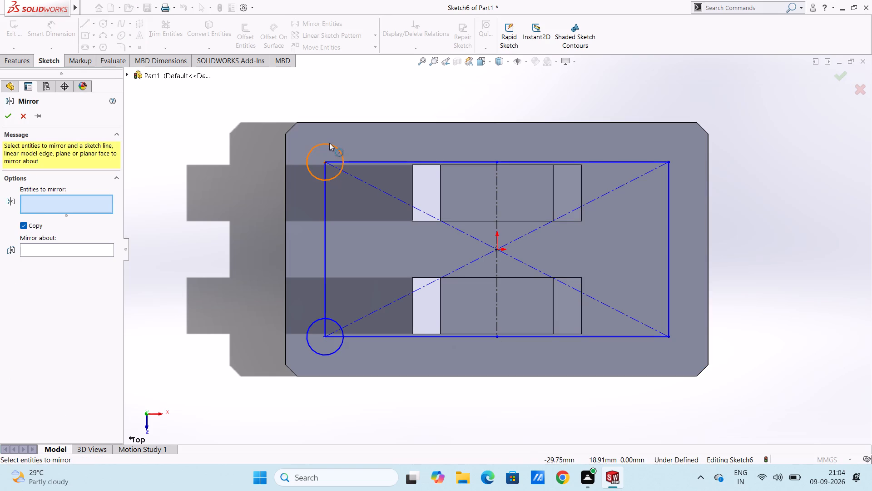
click(329, 143)
click(332, 319)
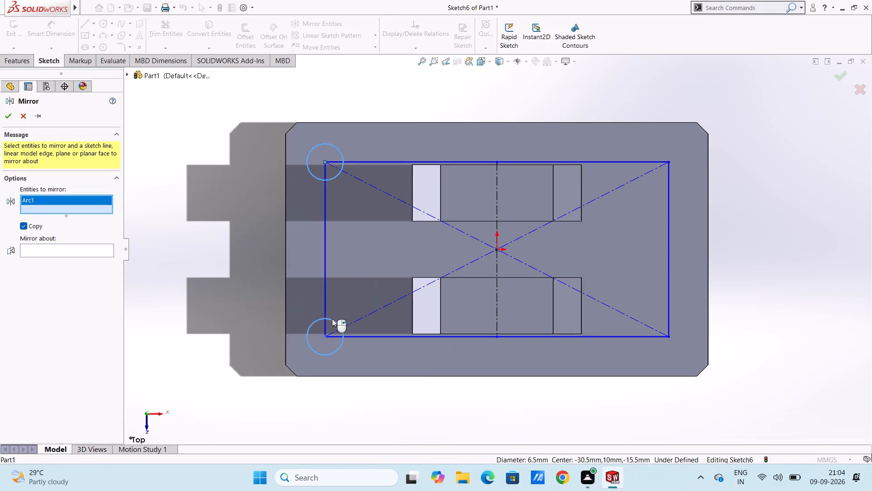
click(93, 266)
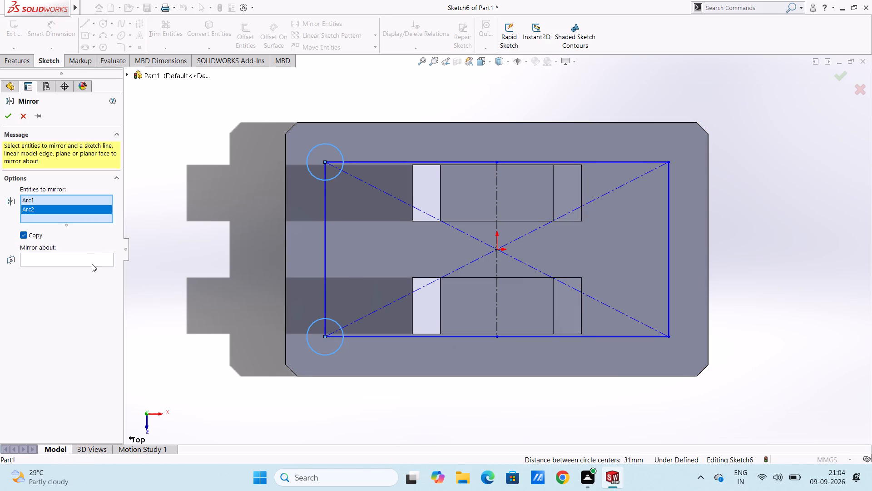
click(90, 261)
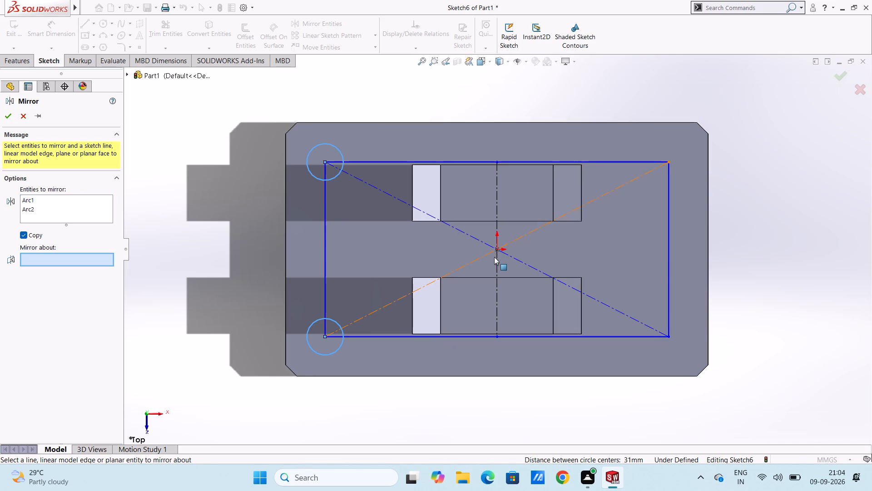
click(495, 261)
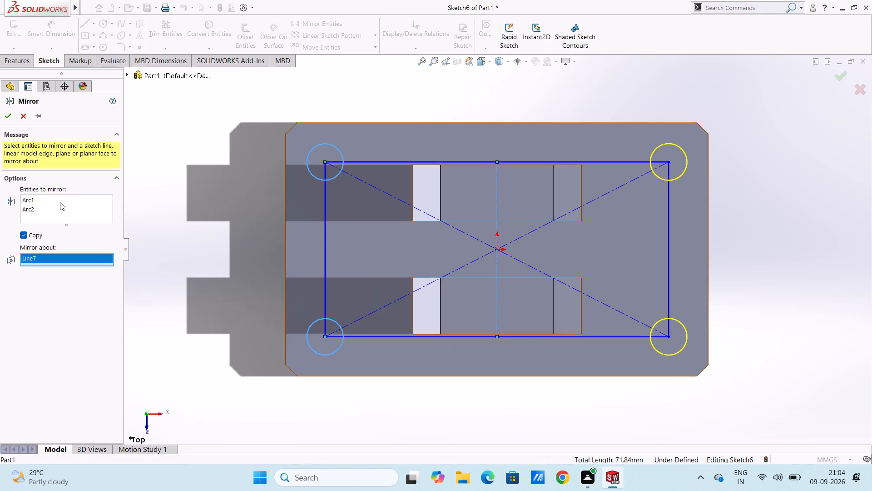
click(10, 118)
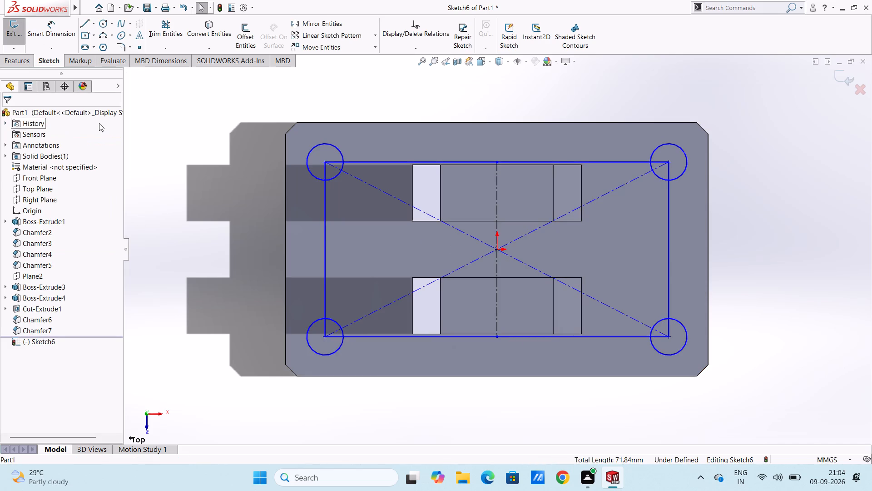
Dimension the two negative-X corner circles with a 6.5 mm diameter each.
click(59, 20)
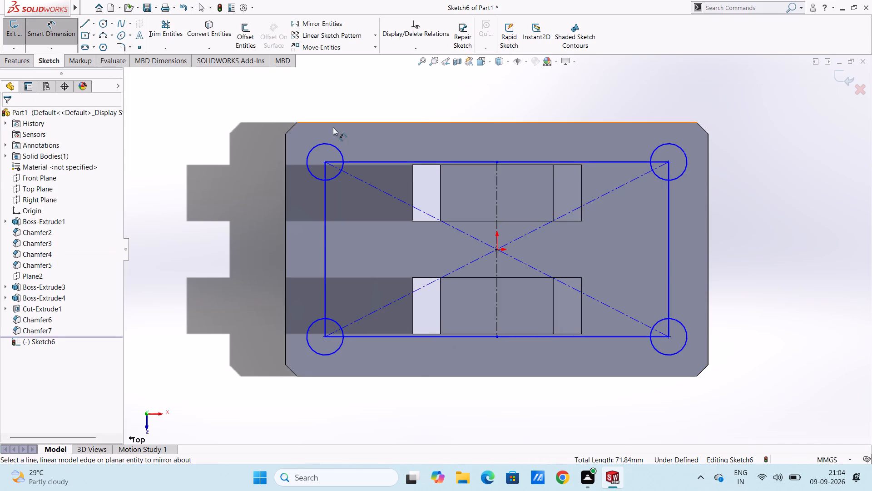
click(329, 143)
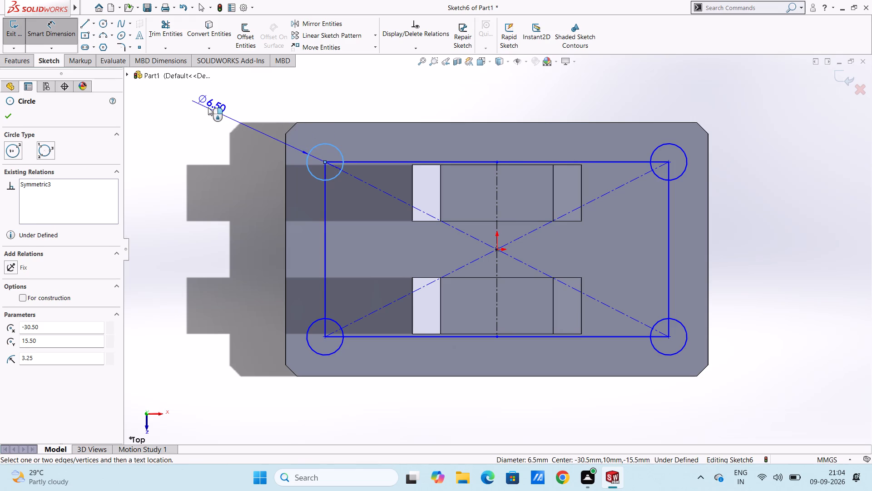
click(208, 107)
key(Return)
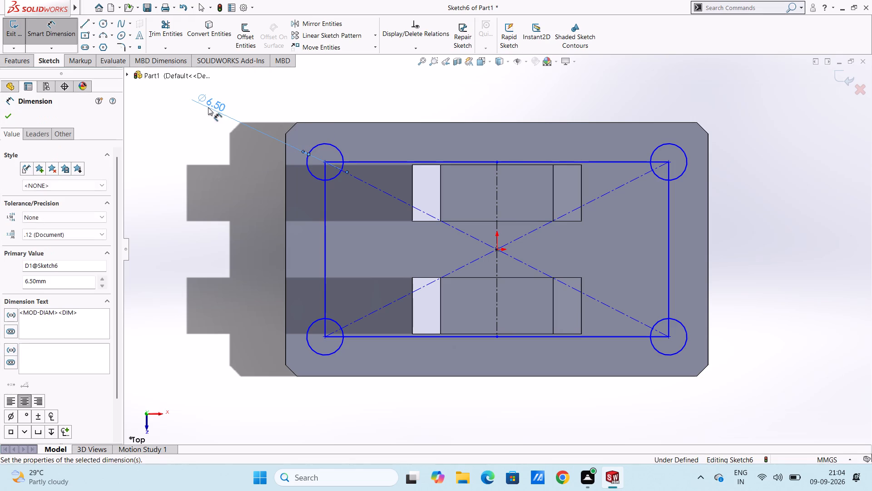
click(214, 133)
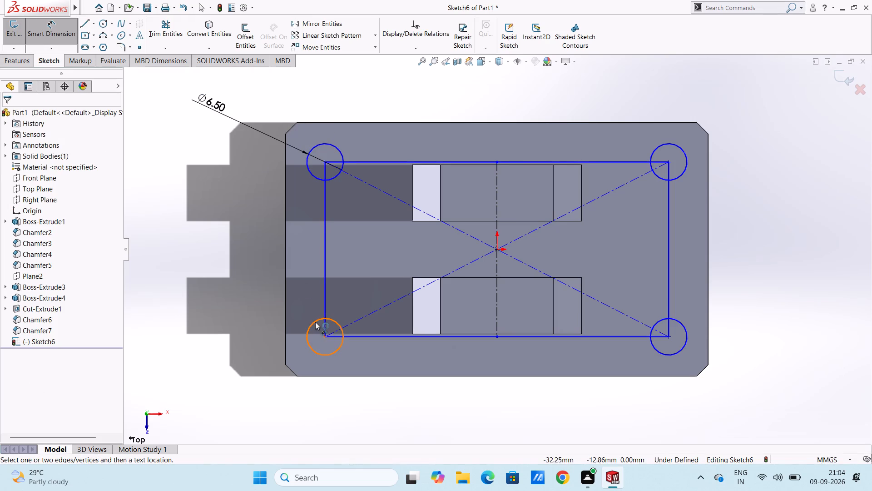
click(315, 321)
click(203, 242)
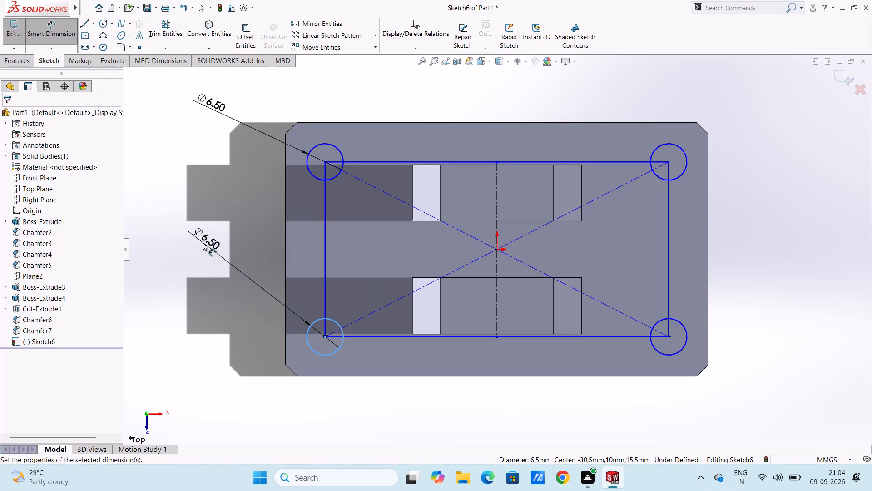
key(Return)
click(220, 288)
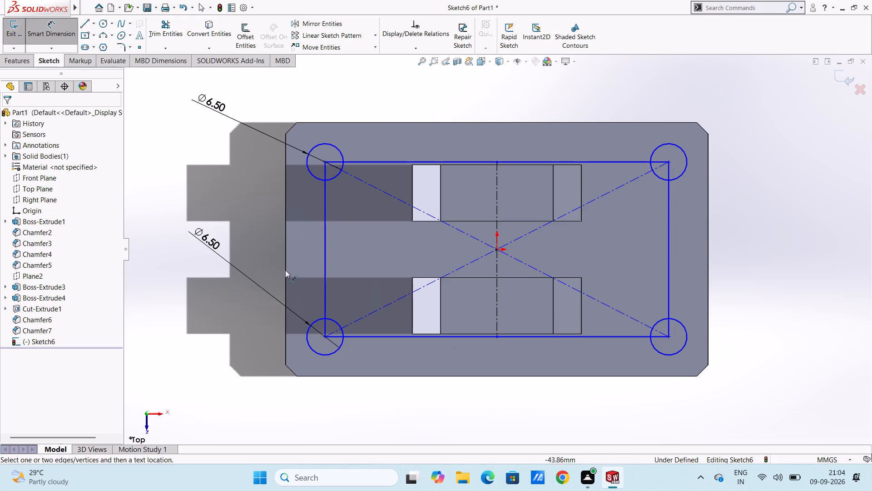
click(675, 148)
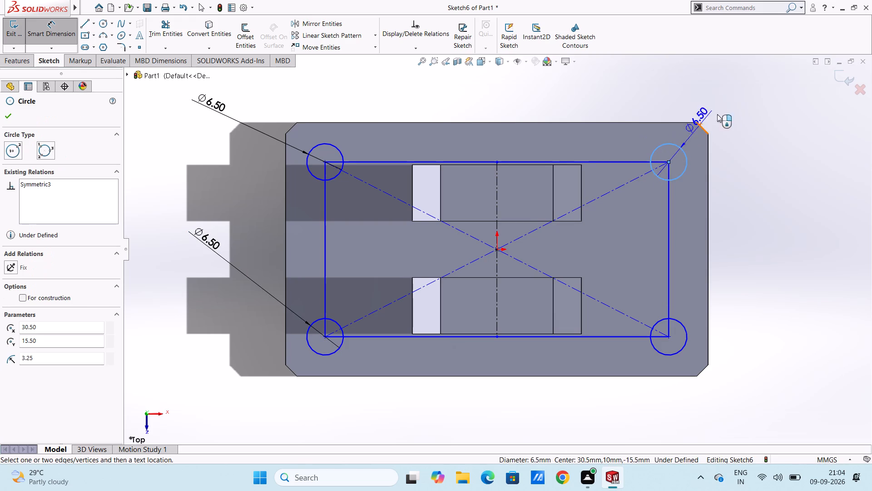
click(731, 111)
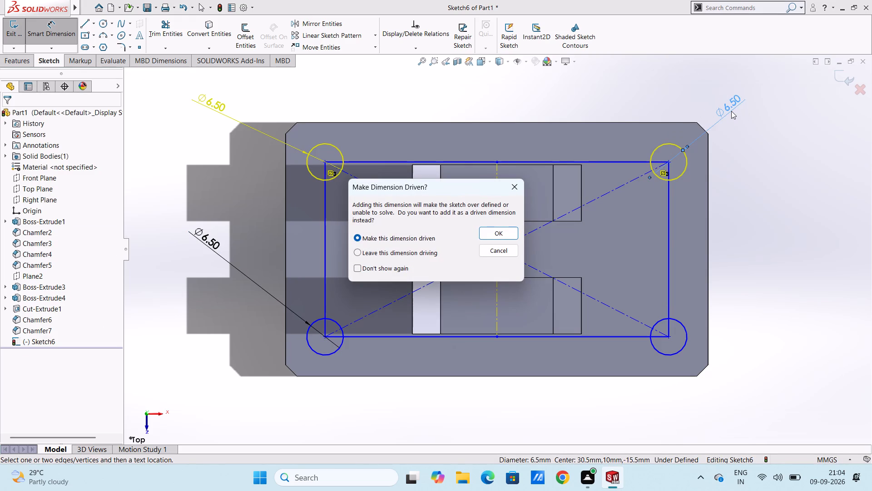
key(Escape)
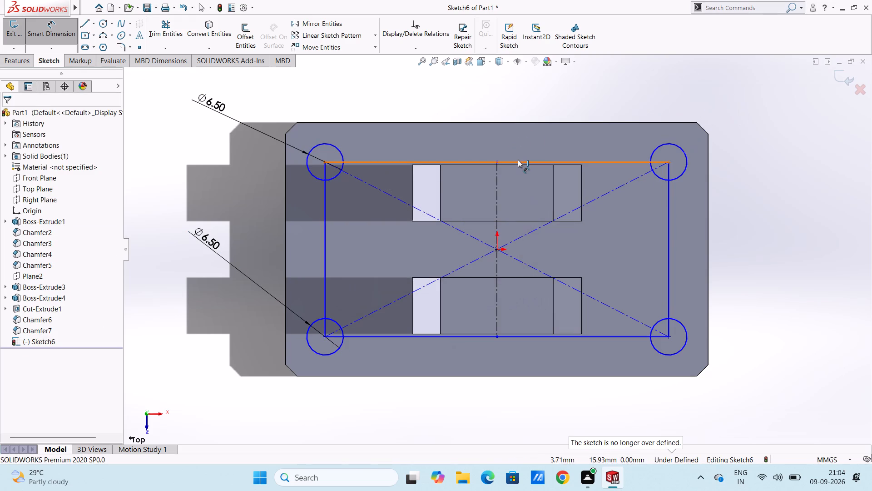
Dimension the rectangle's long side as 61 mm and its short side as 31 mm.
click(518, 160)
click(510, 88)
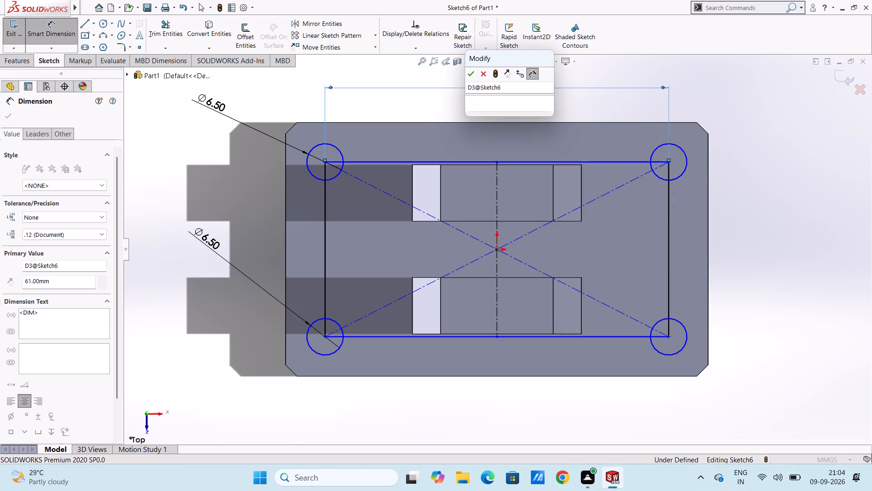
key(Return)
click(517, 105)
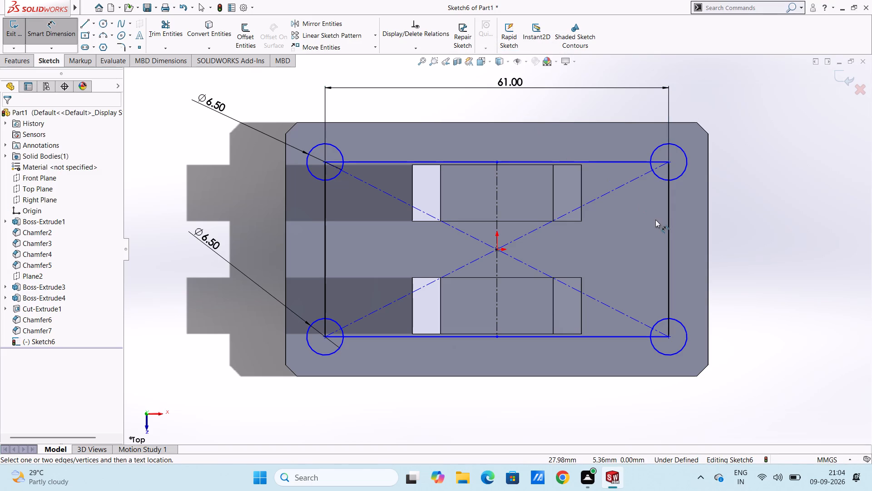
click(669, 229)
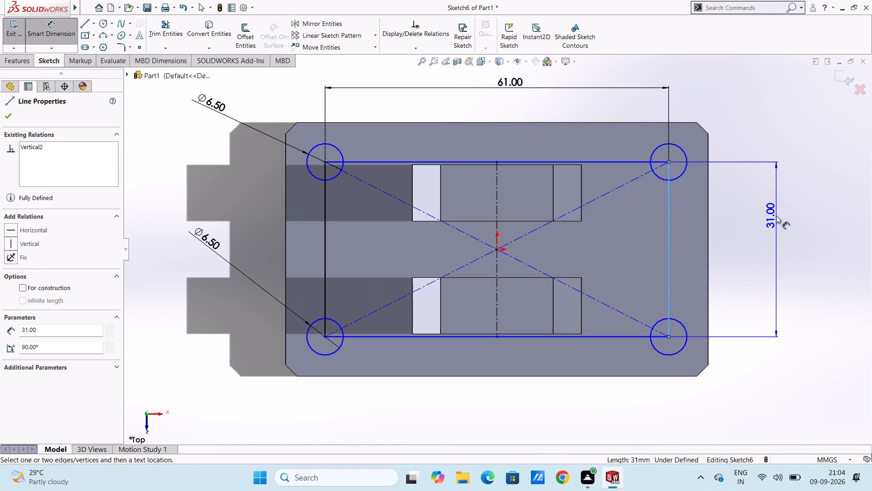
click(776, 215)
key(Return)
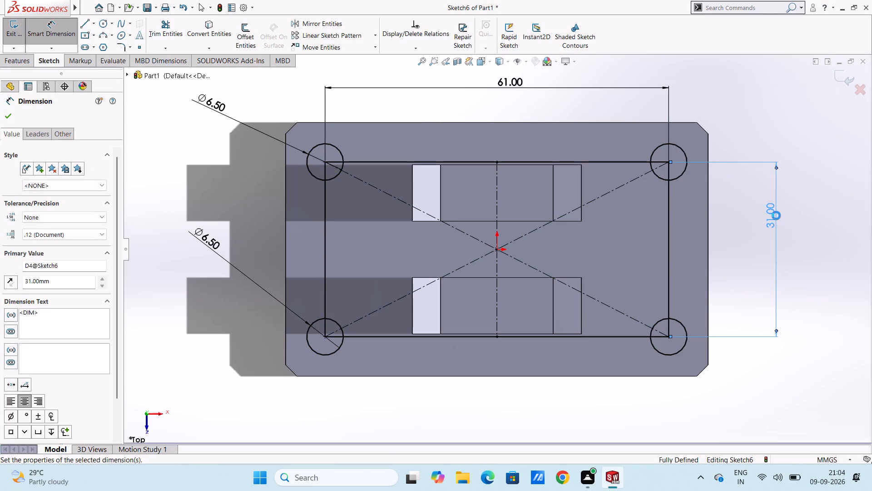
click(790, 228)
key(Escape)
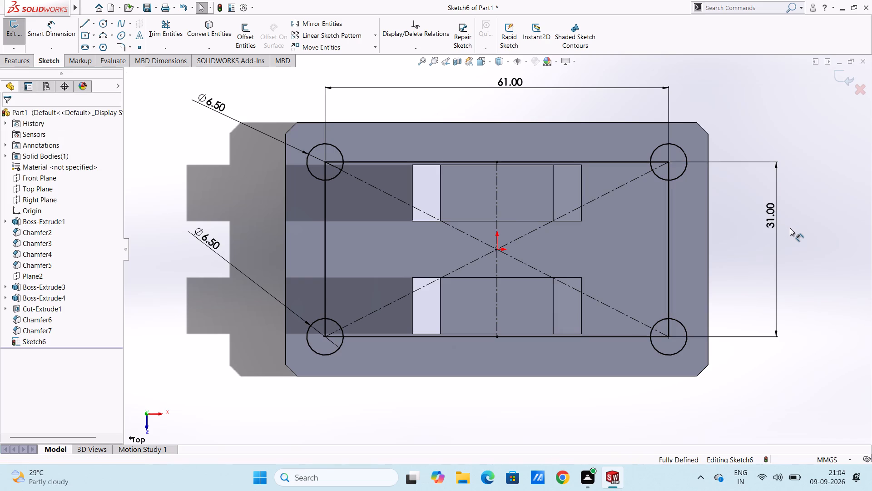
Delete the rectangle's four side lines, keeping the four circles and the construction lines.
click(609, 160)
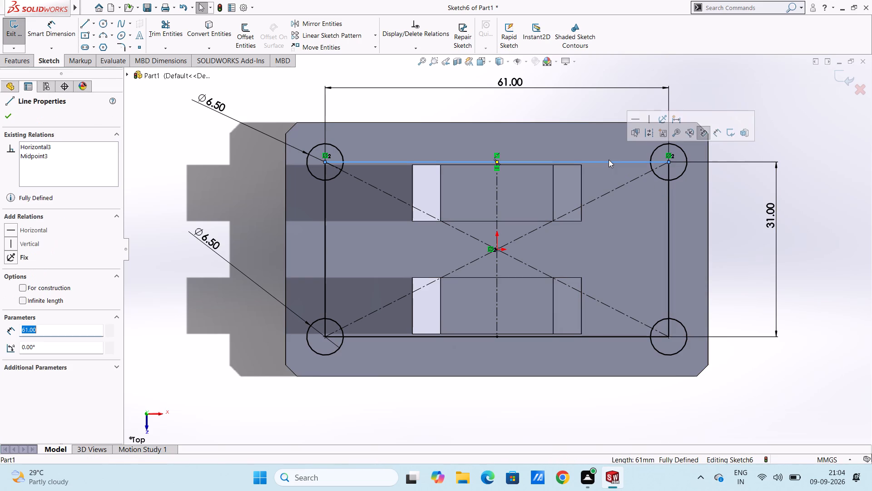
key(Delete)
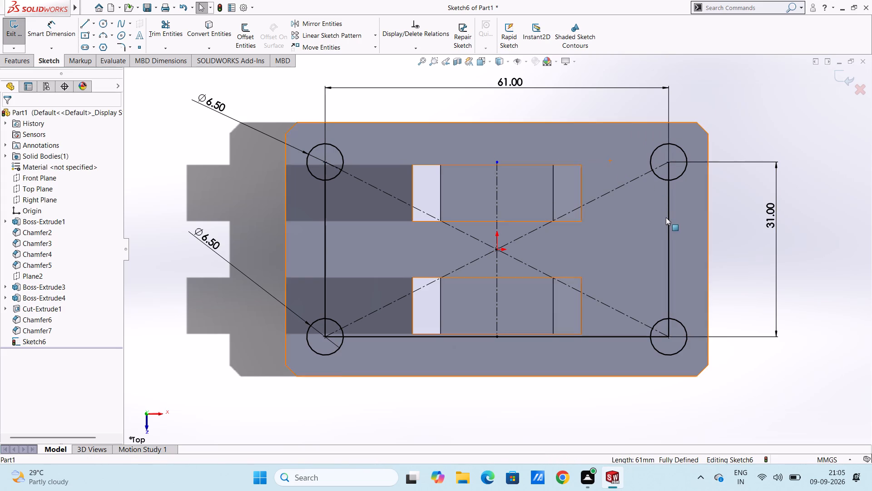
click(668, 218)
key(Delete)
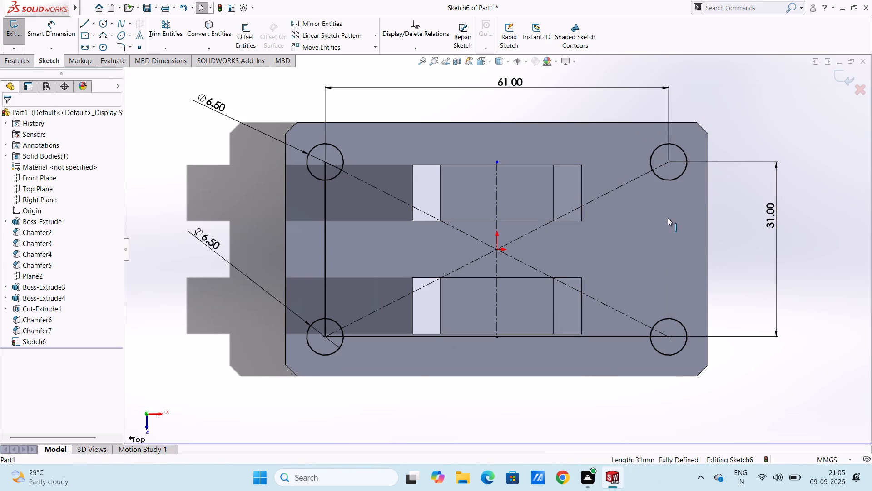
click(325, 220)
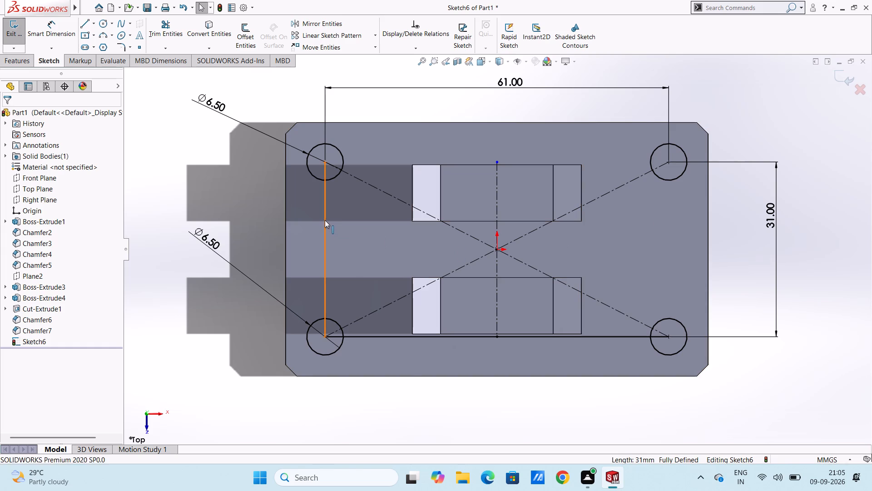
key(Delete)
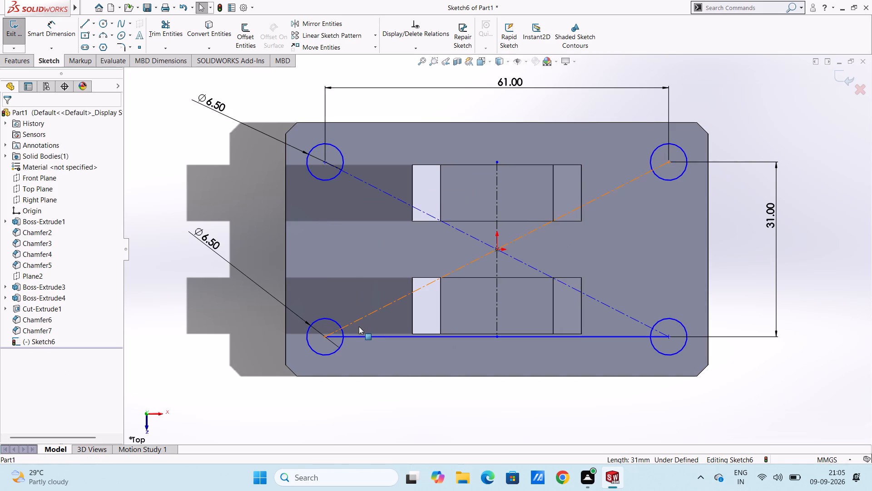
click(362, 334)
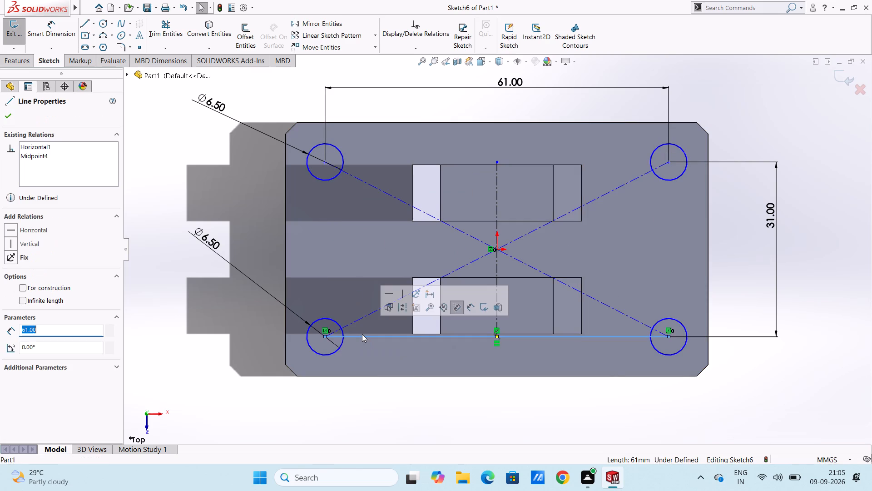
key(Delete)
key(Escape)
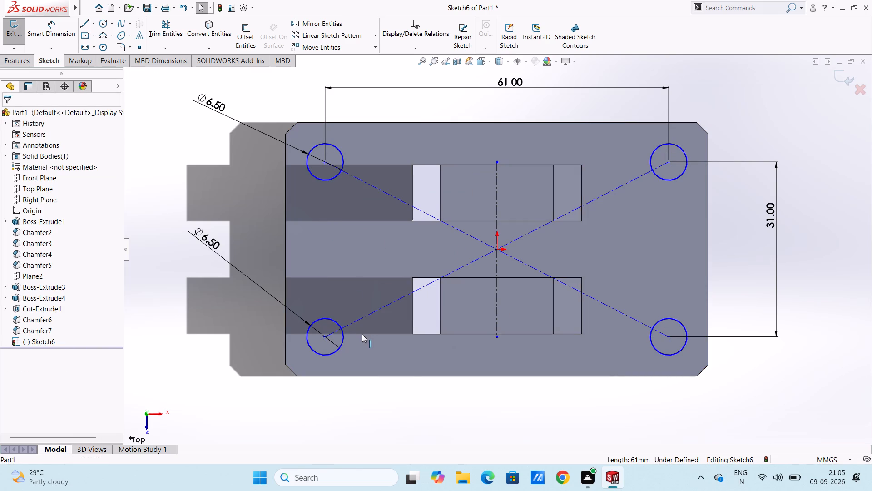
Cut-extrude the four corner circles Through All to make the mounting holes in the base.
key(ctrl+7)
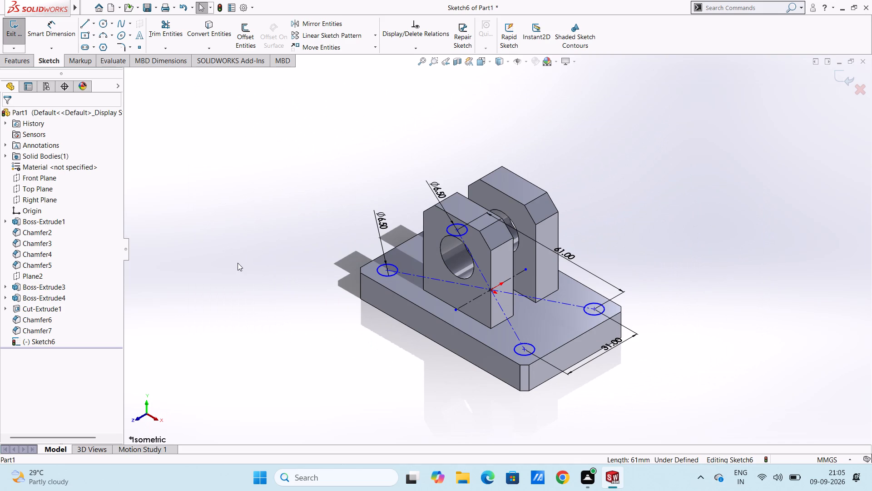
click(29, 64)
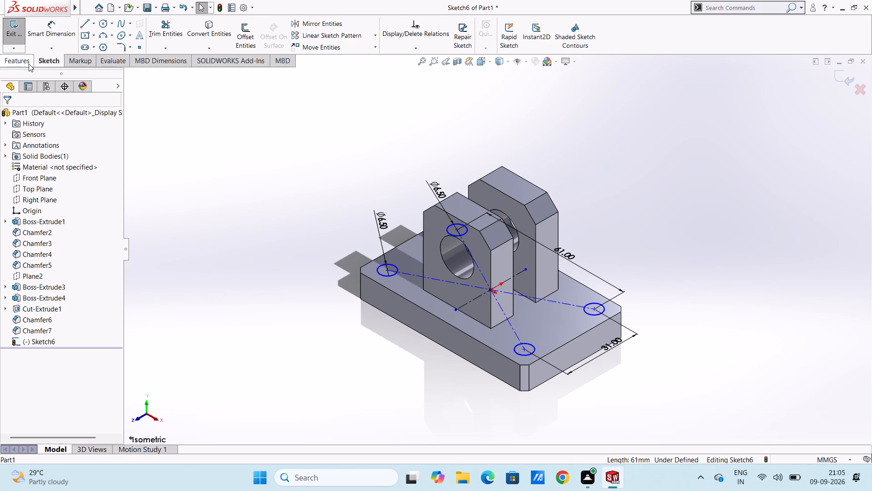
click(166, 30)
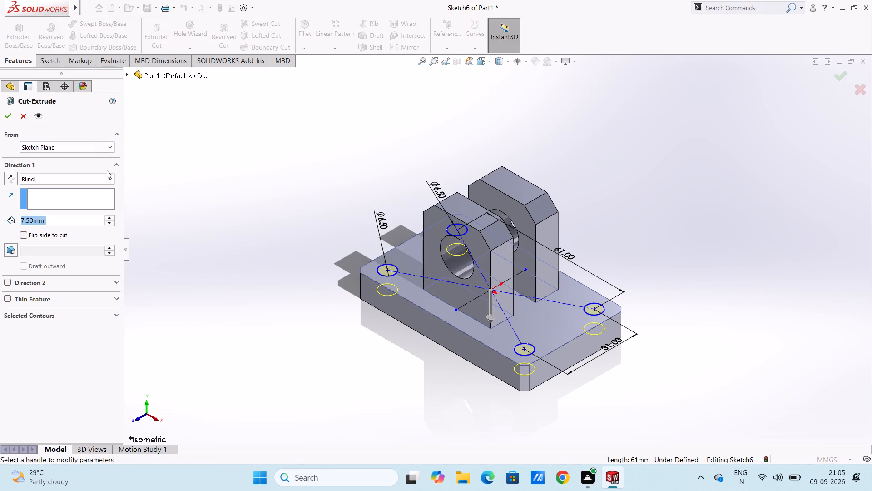
click(114, 179)
click(92, 196)
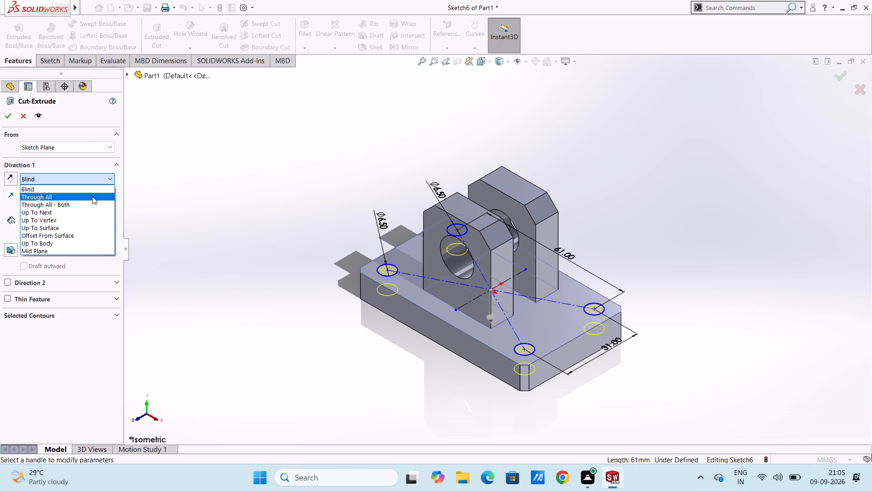
click(6, 116)
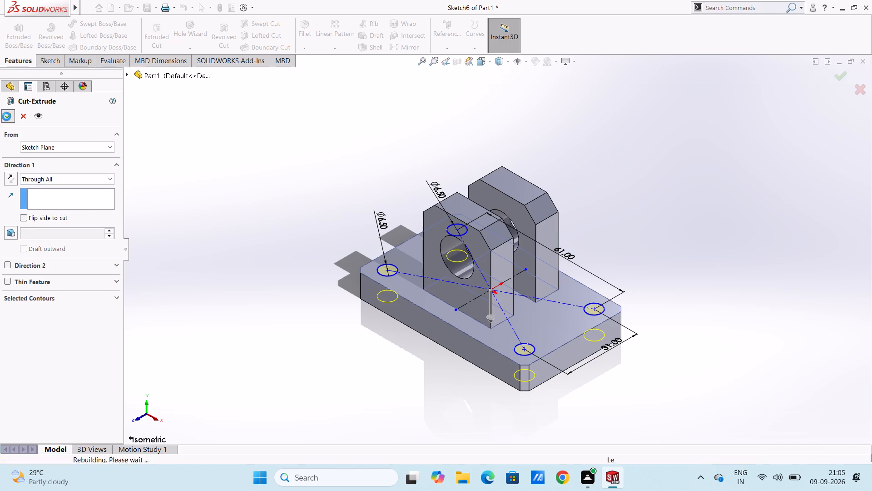
click(251, 196)
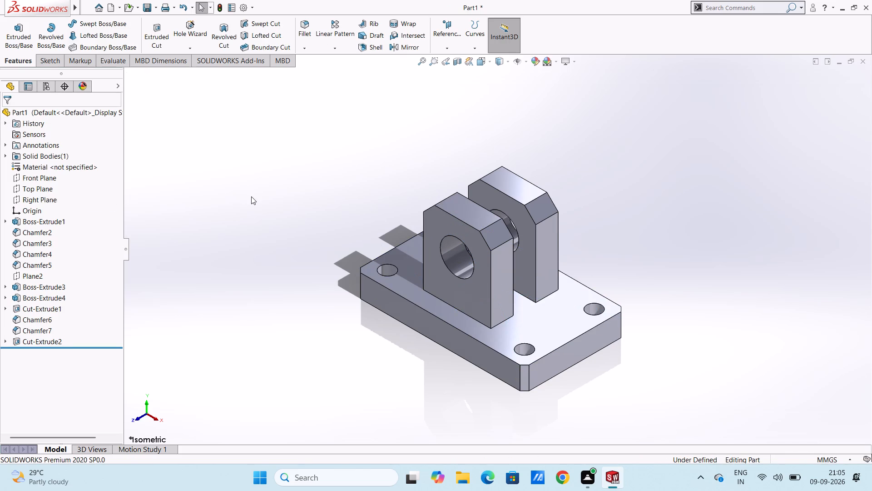
Change the whole part's appearance color to dark blue.
key(ctrl+7)
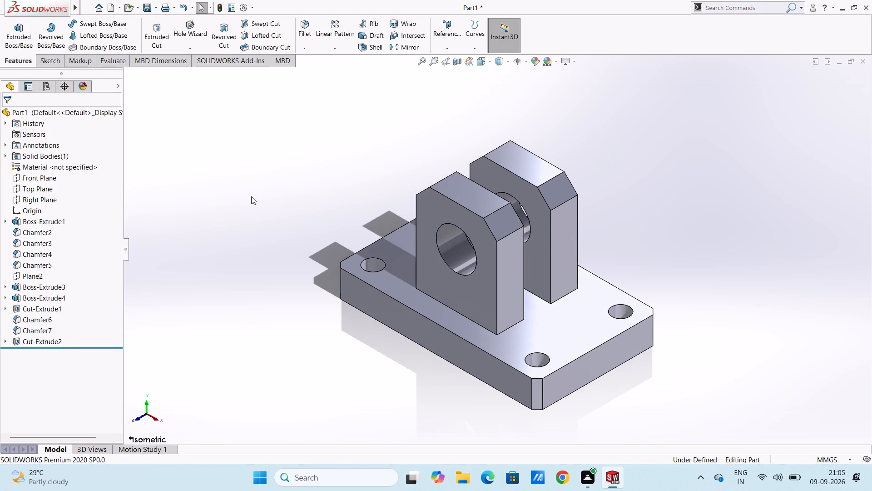
key(ctrl+5)
key(ctrl+7)
click(534, 61)
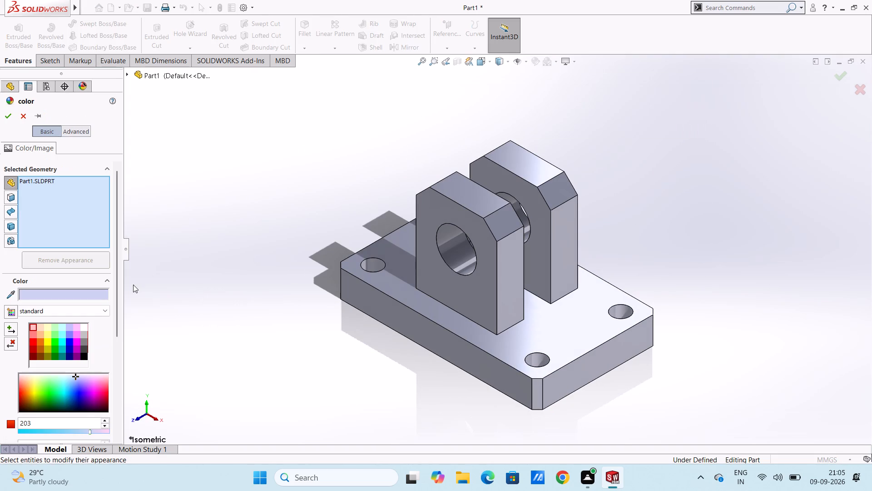
click(72, 403)
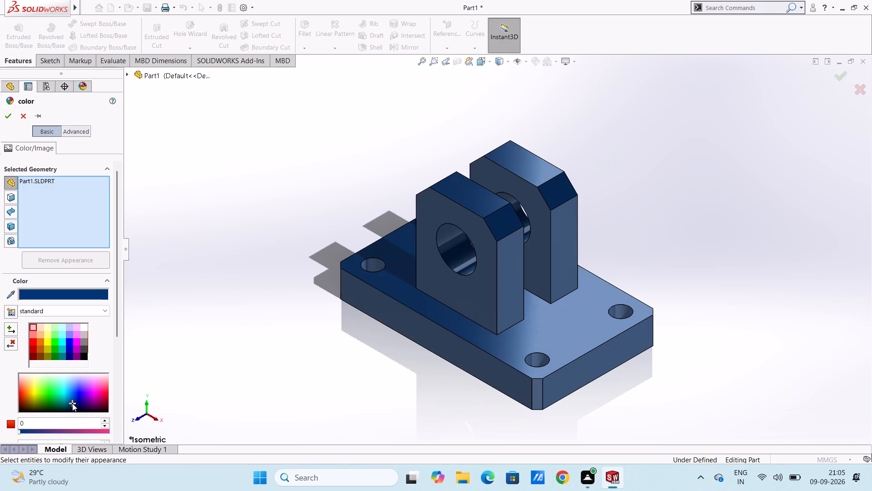
click(7, 120)
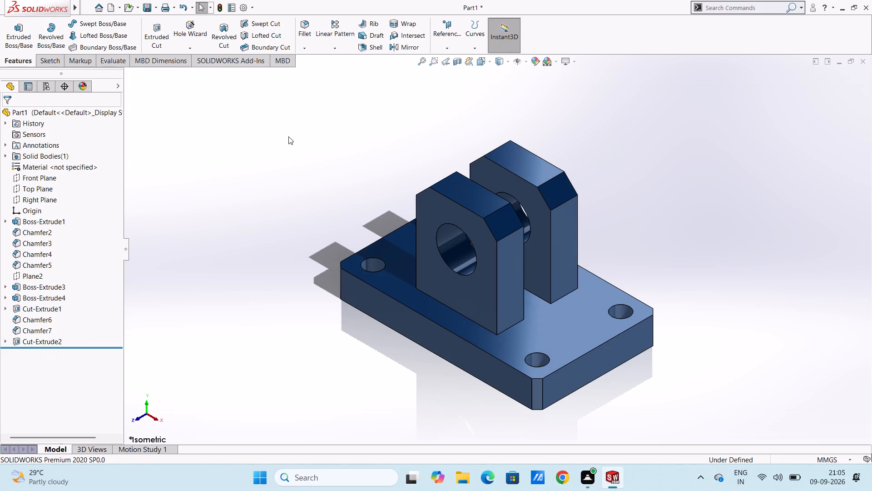
Save the part in the Documents folder under the file name "fork type mounting bracket".
key(ctrl+s)
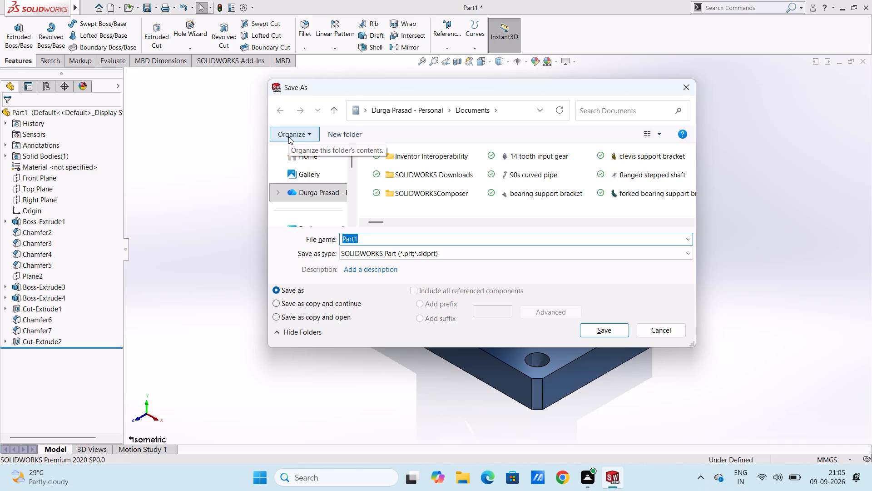
text(for)
text(k)
key(space)
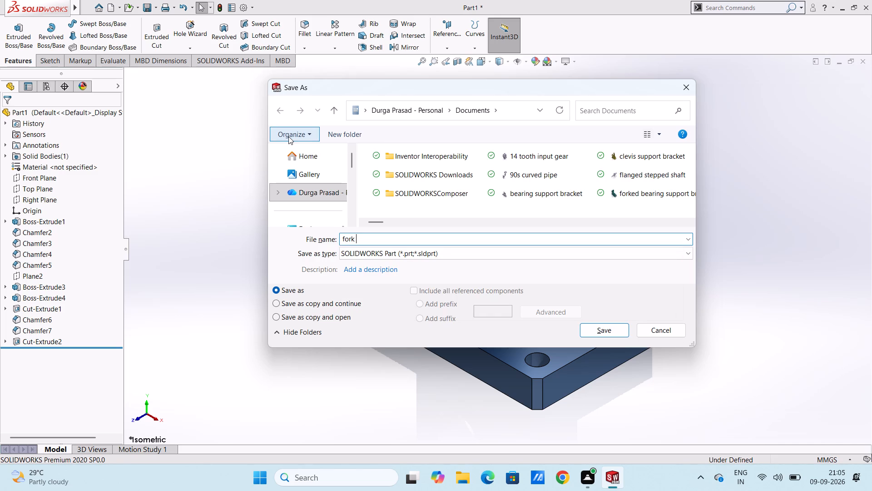
text(typ)
key(e)
key(space)
text(mounting)
key(space)
text(bracket)
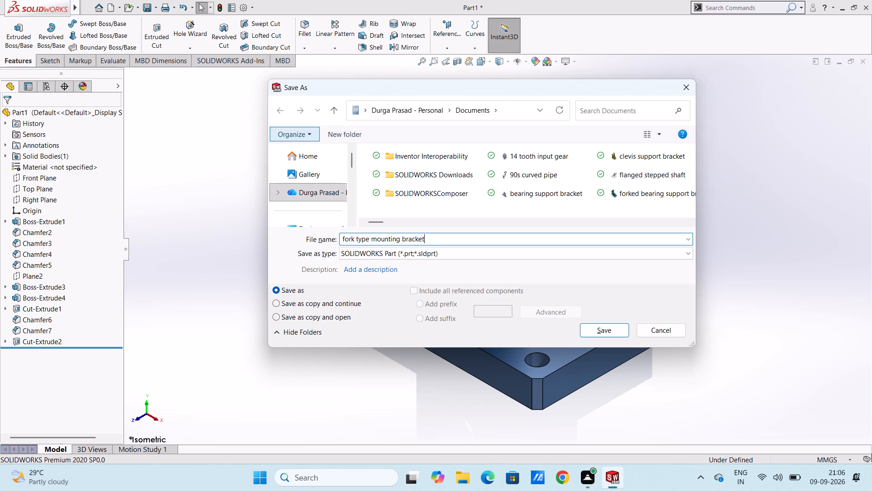
click(595, 330)
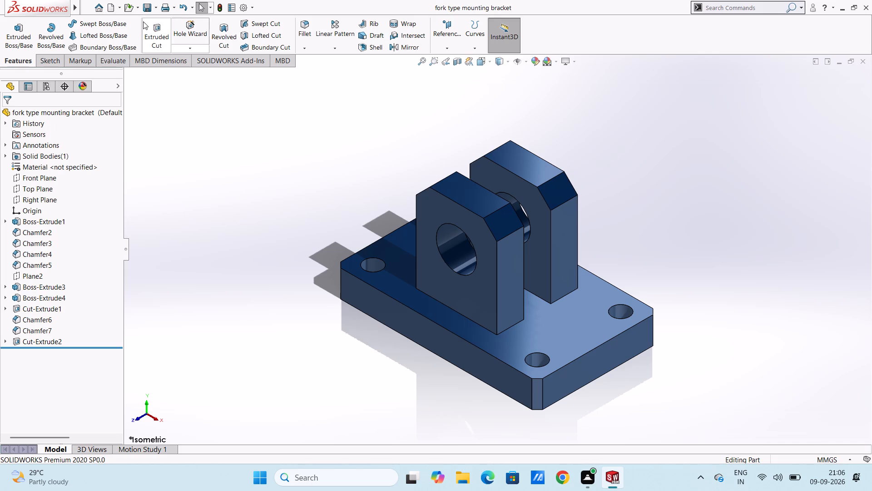
Save a copy of the part as an Adobe Portable Document Format (*.pdf) file, keeping the same file name.
click(155, 7)
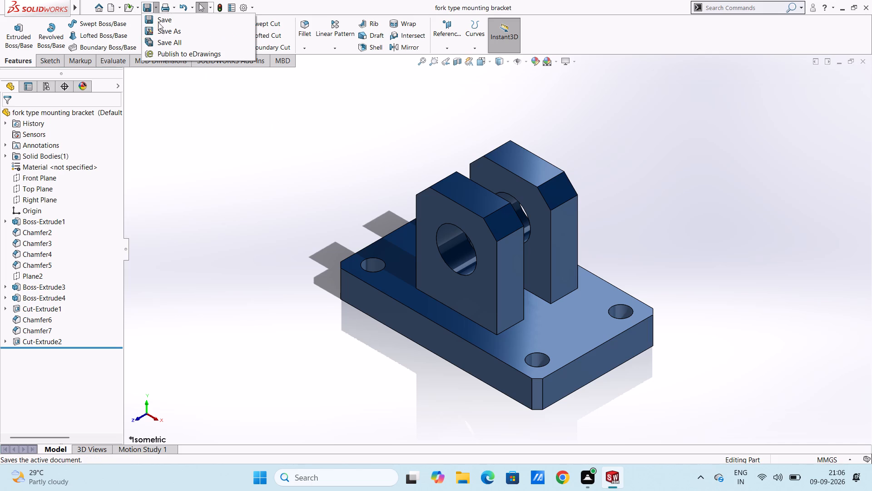
click(161, 29)
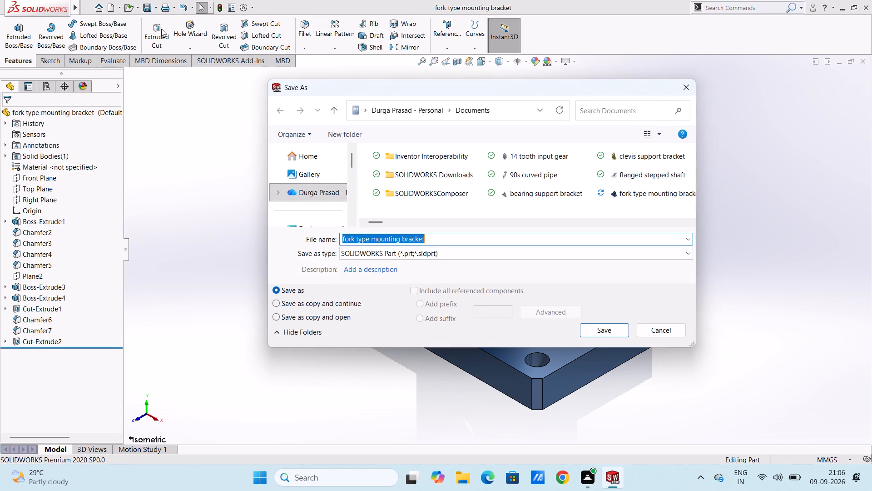
click(385, 252)
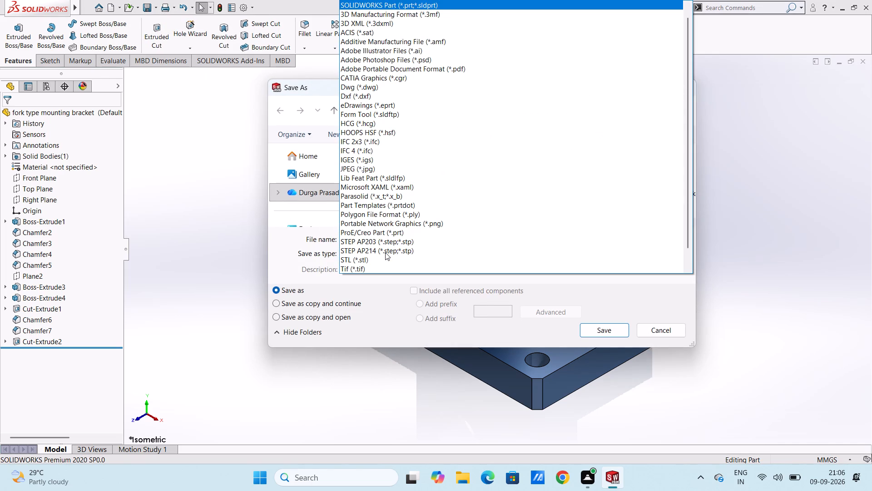
click(421, 72)
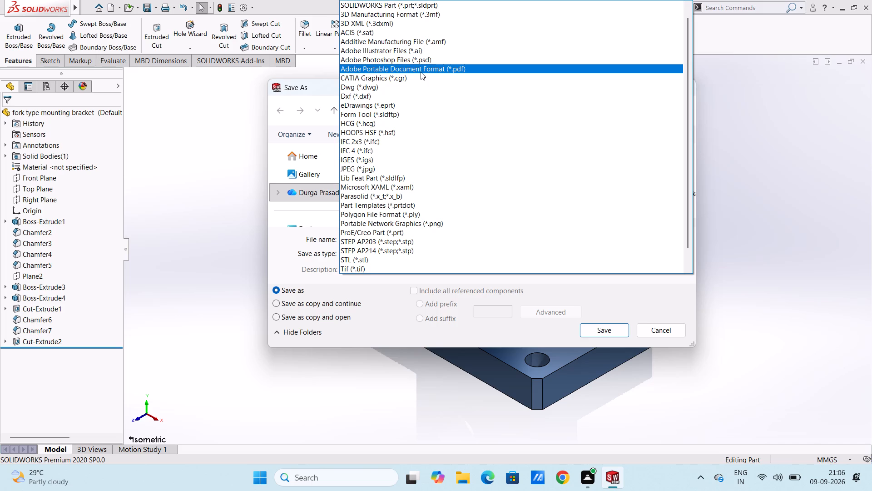
click(597, 350)
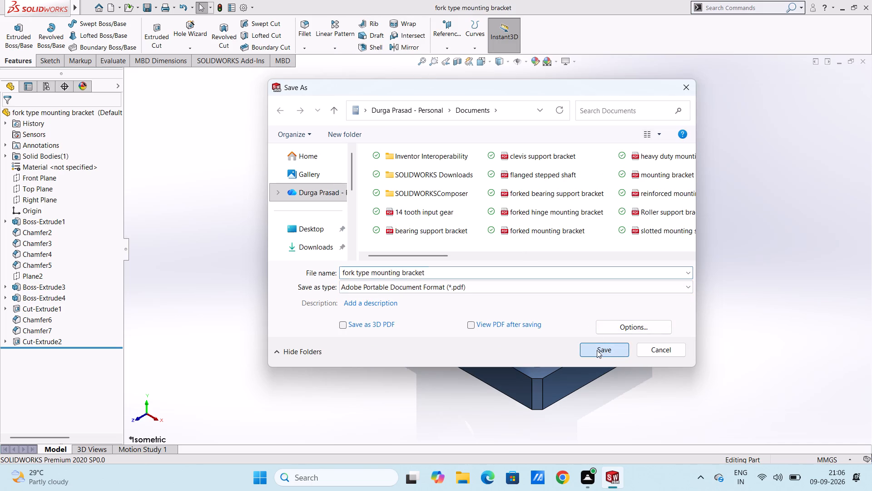